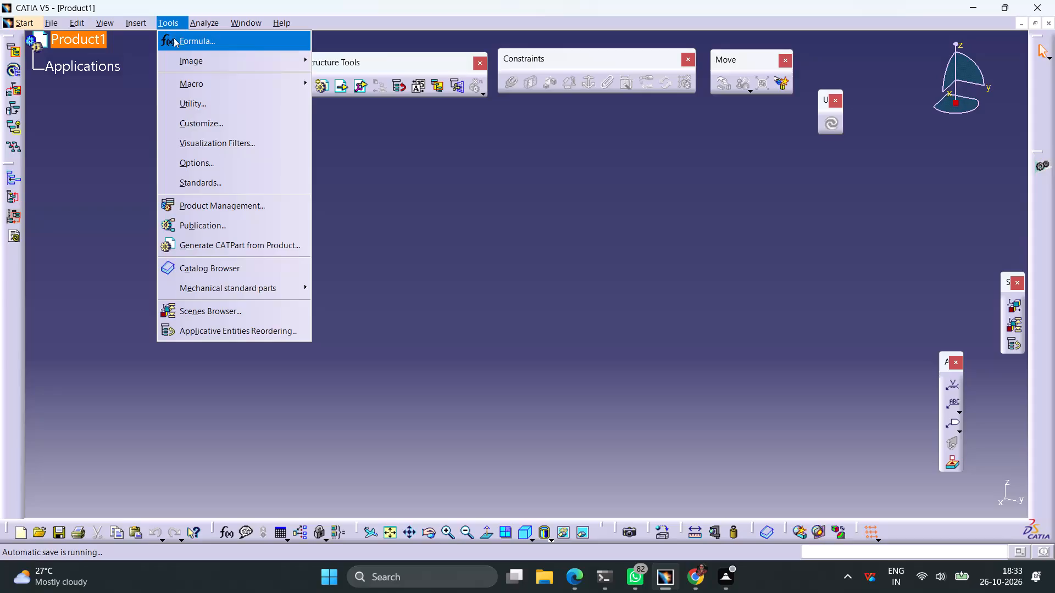
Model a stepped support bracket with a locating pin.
Launch the batch Utility tool from the empty Product1 assembly.
click(239, 93)
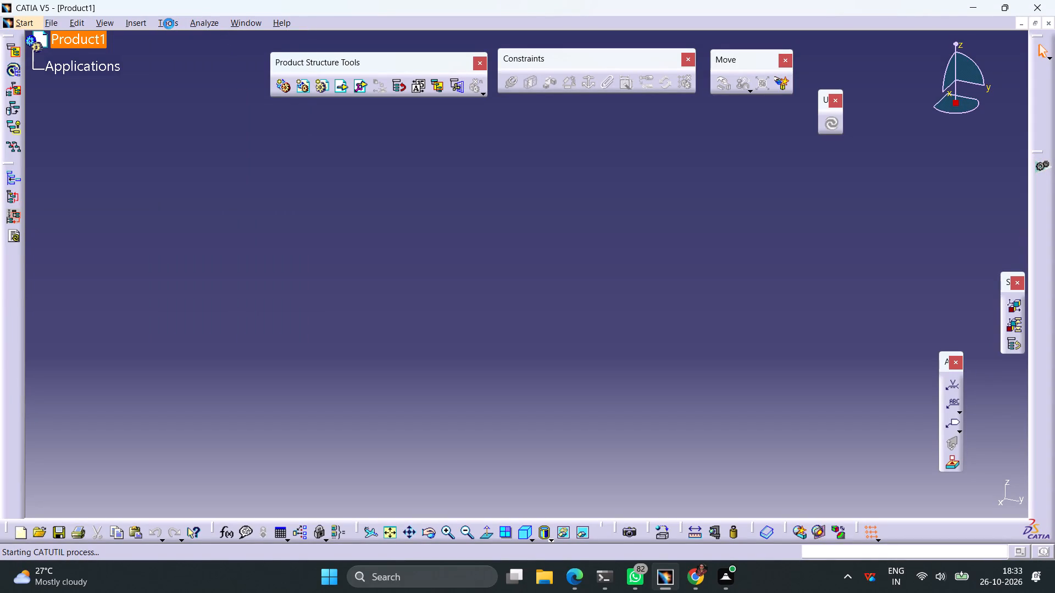
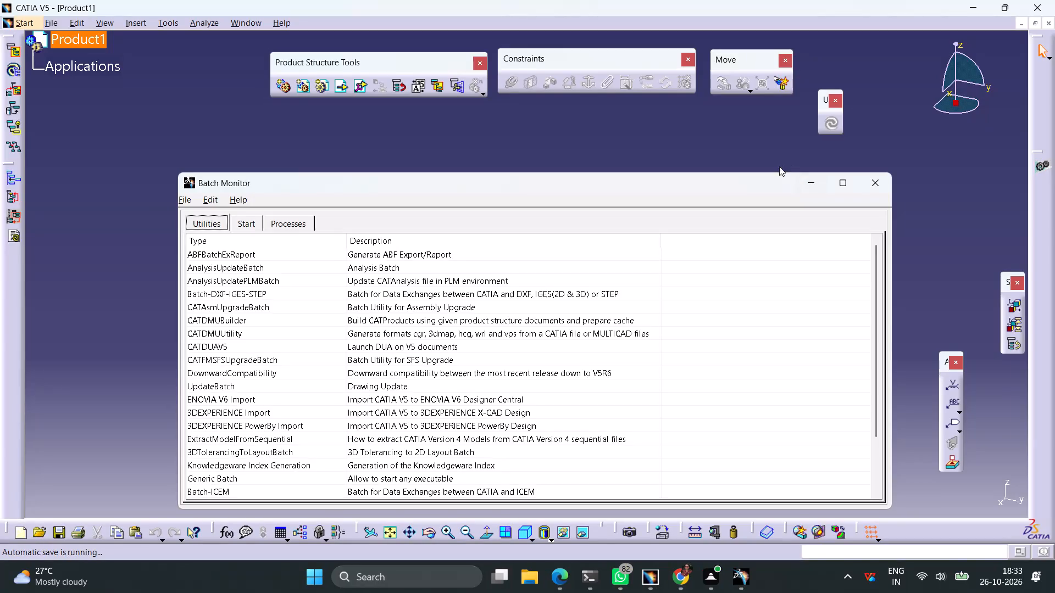
Close the Batch Monitor window.
click(868, 184)
Start recording a macro with CATScript as the language, keeping the current macro library.
click(163, 25)
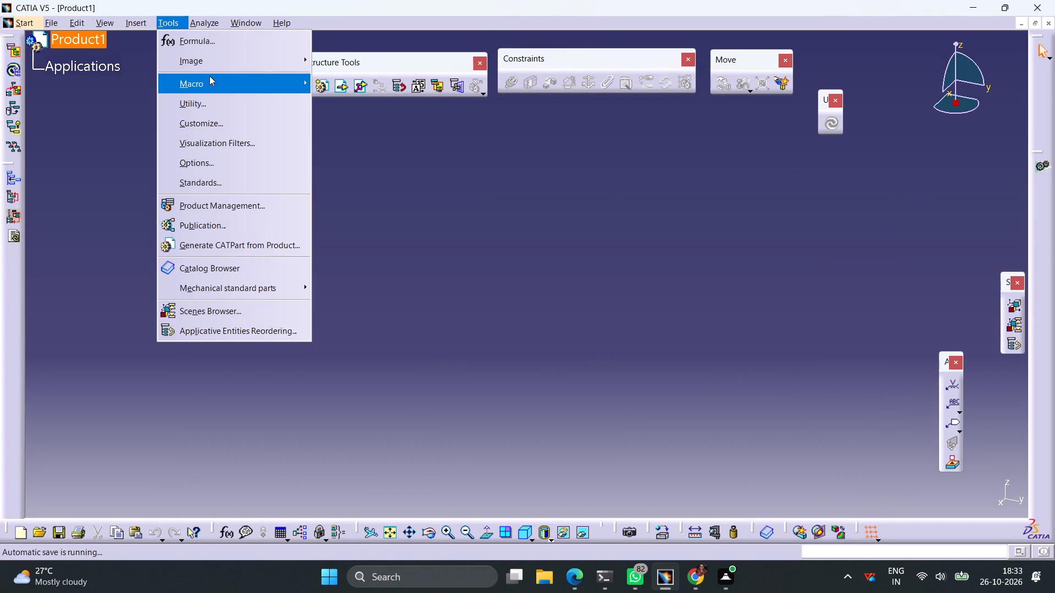
click(342, 107)
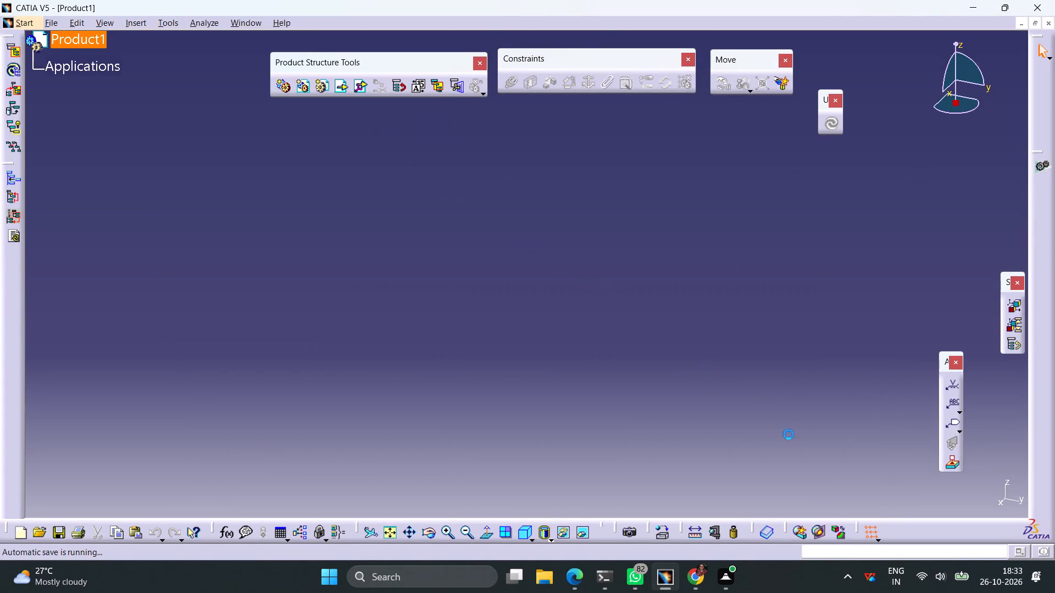
click(753, 448)
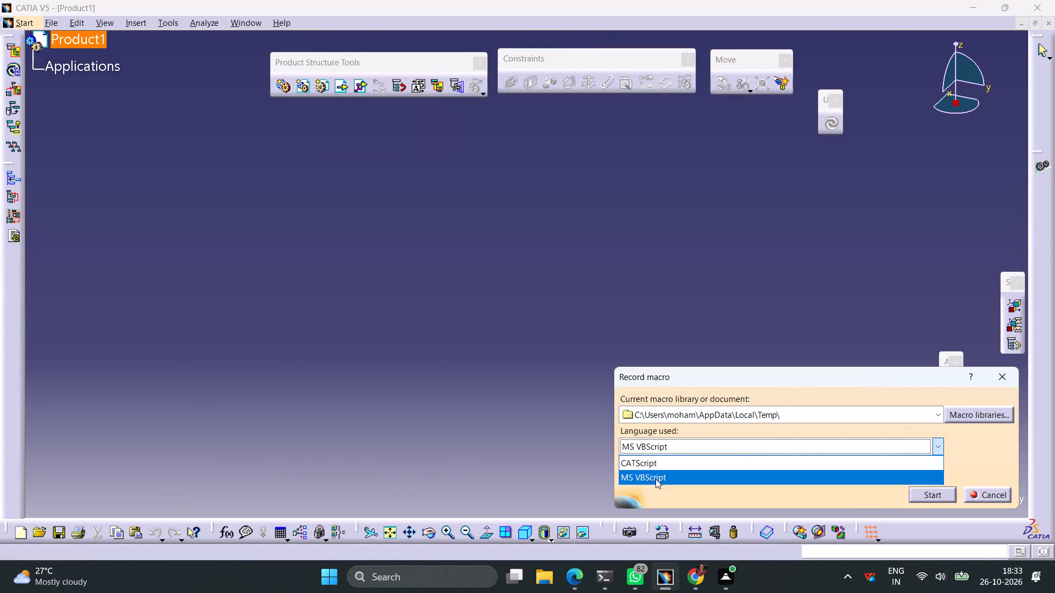
click(653, 466)
click(939, 494)
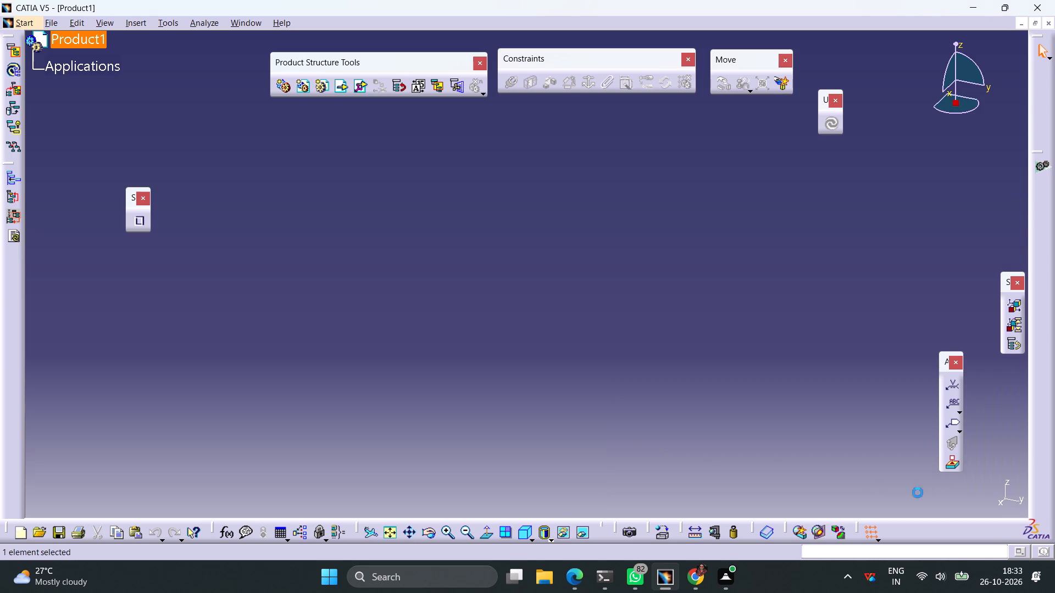
Switch to the Part Design workbench so that a new part is added under Product1.
click(27, 26)
click(85, 78)
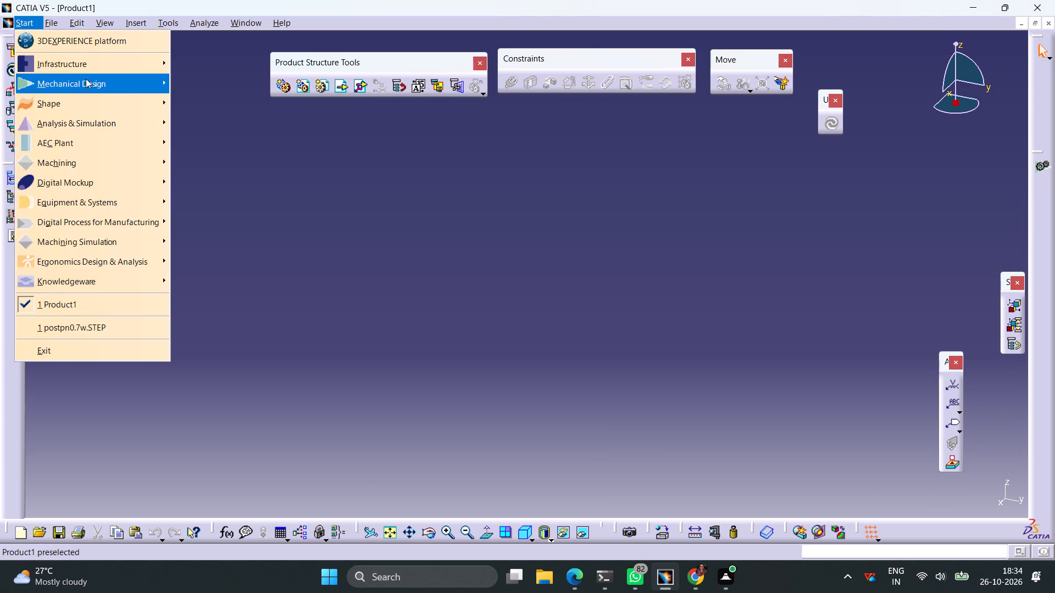
click(192, 86)
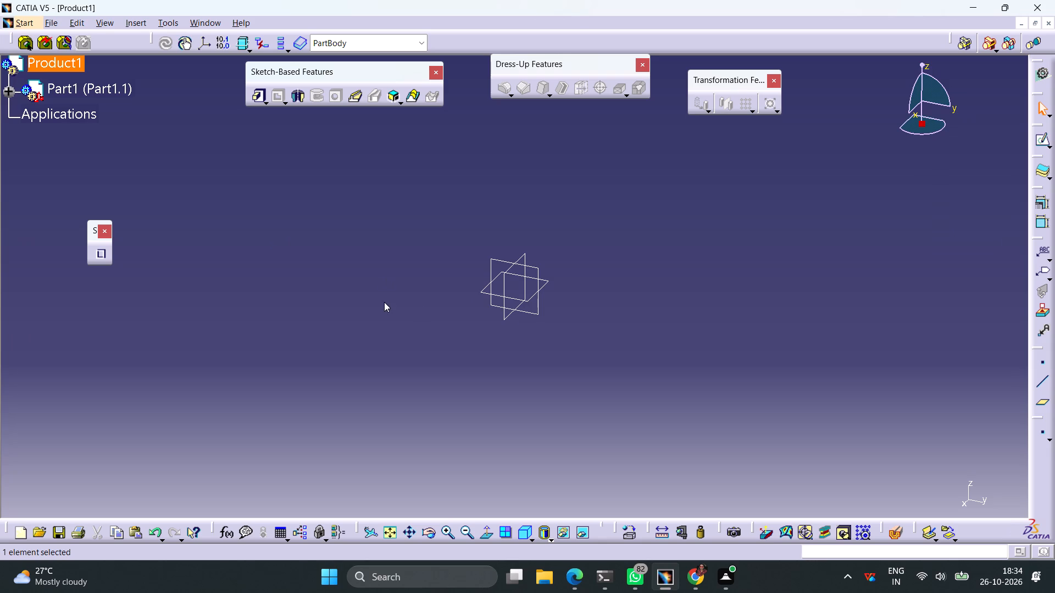
Open a new sketch on the part's yz plane.
click(532, 314)
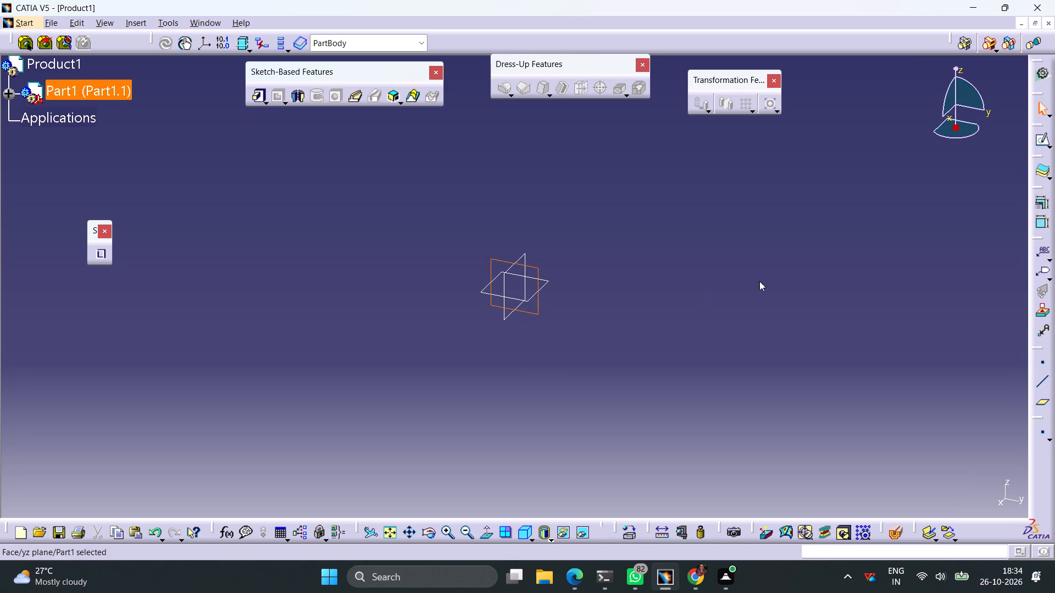
click(1036, 142)
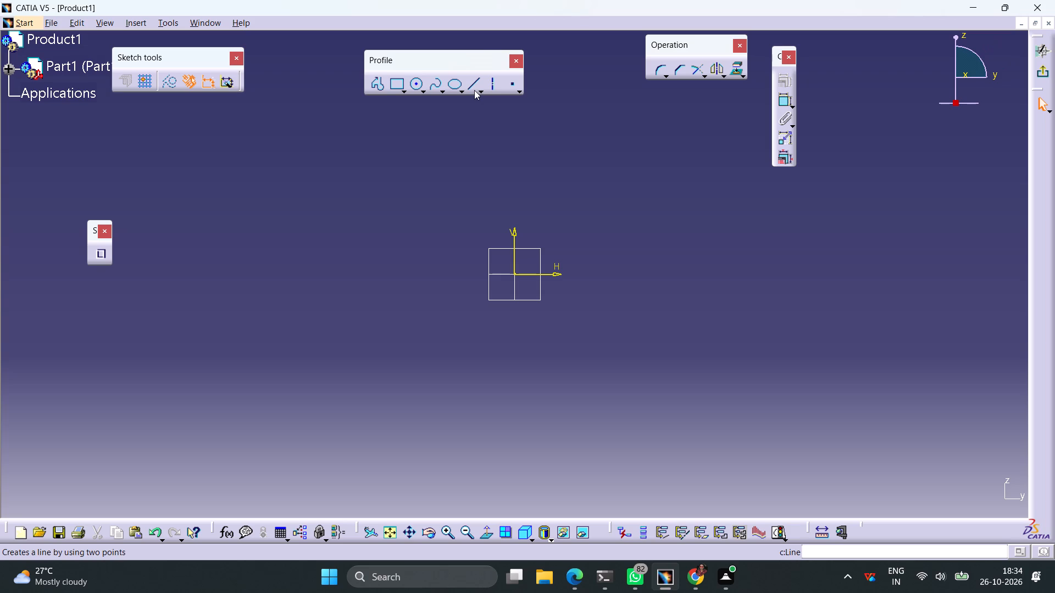
Sketch a horizontal line from the origin along the positive H axis and constrain its length to 100 mm.
click(474, 90)
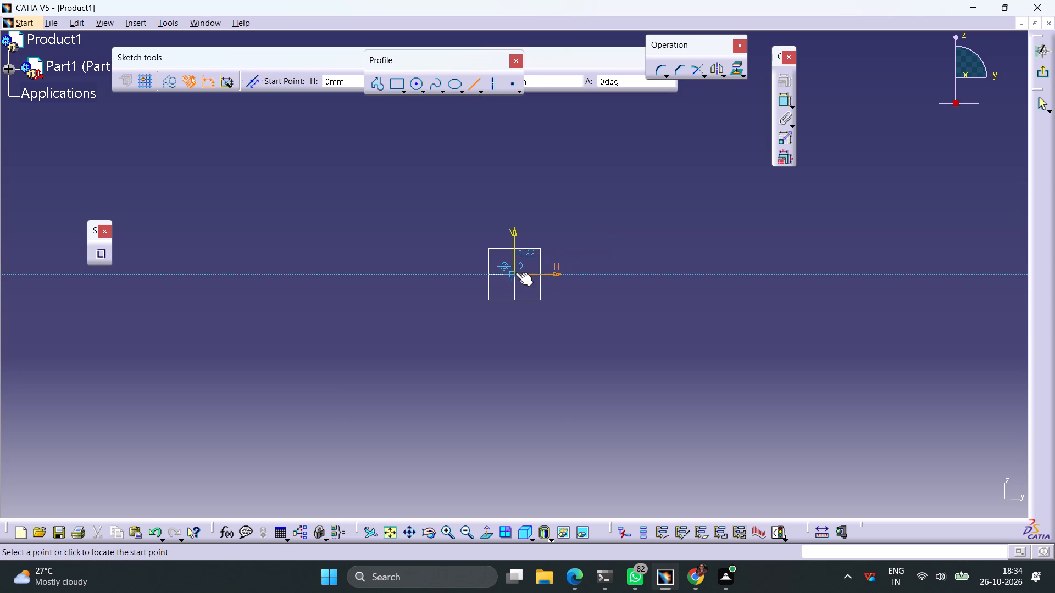
click(515, 272)
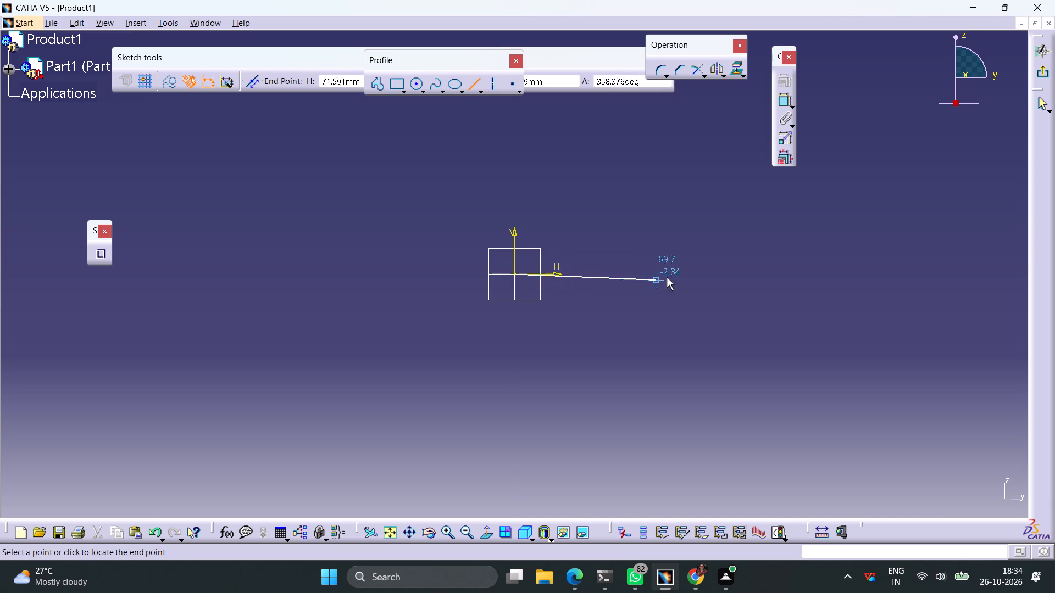
click(708, 276)
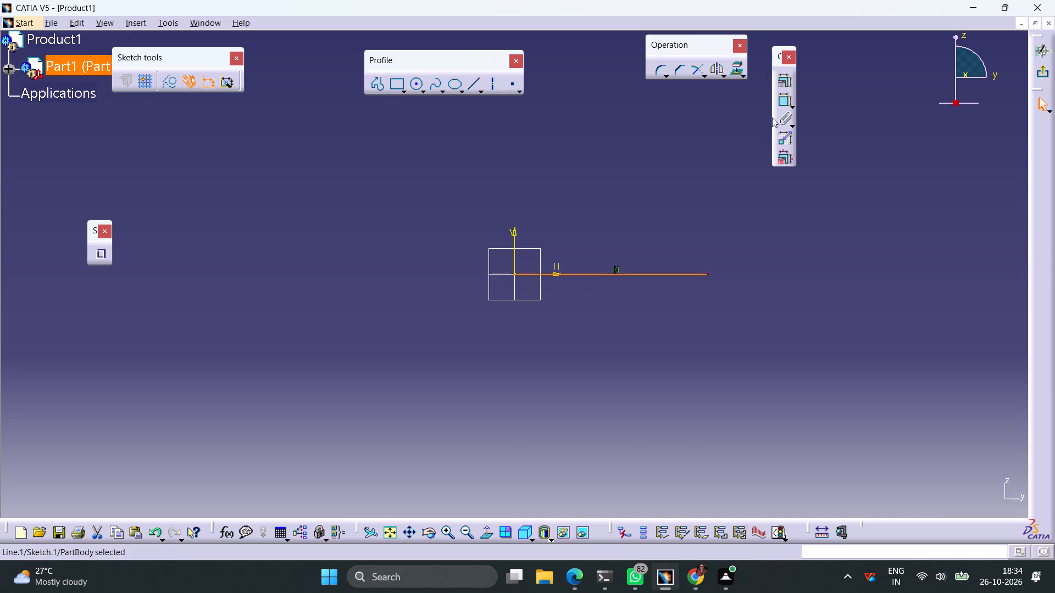
click(784, 98)
click(638, 345)
double_click(637, 345)
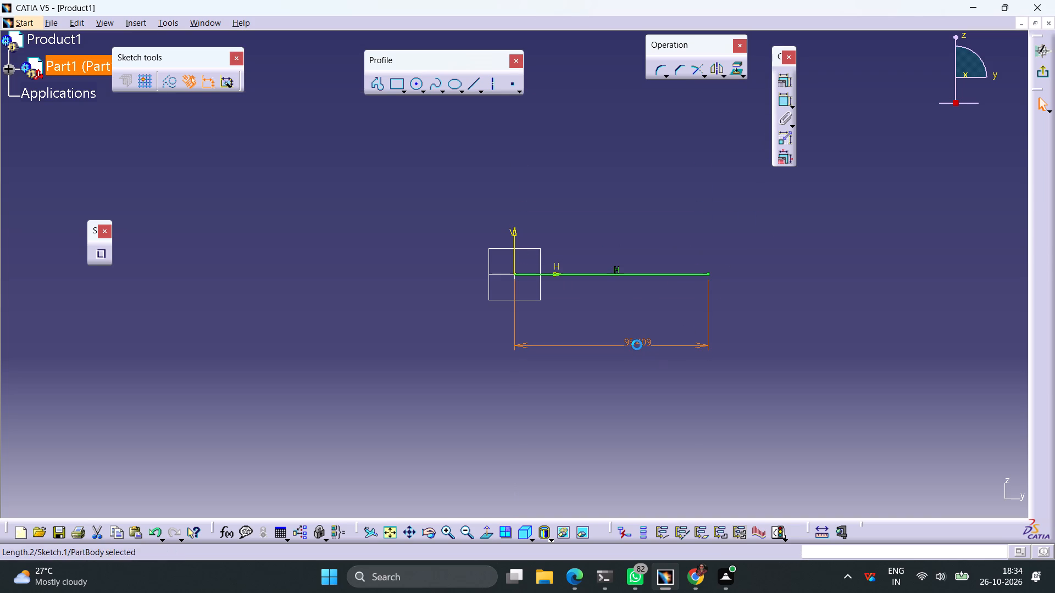
text(100)
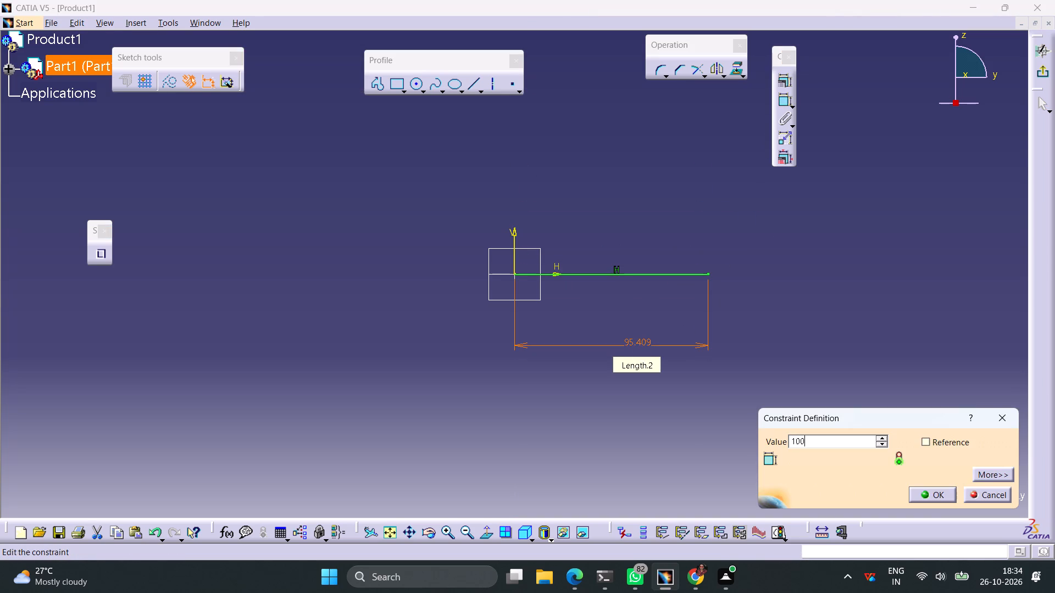
key(Return)
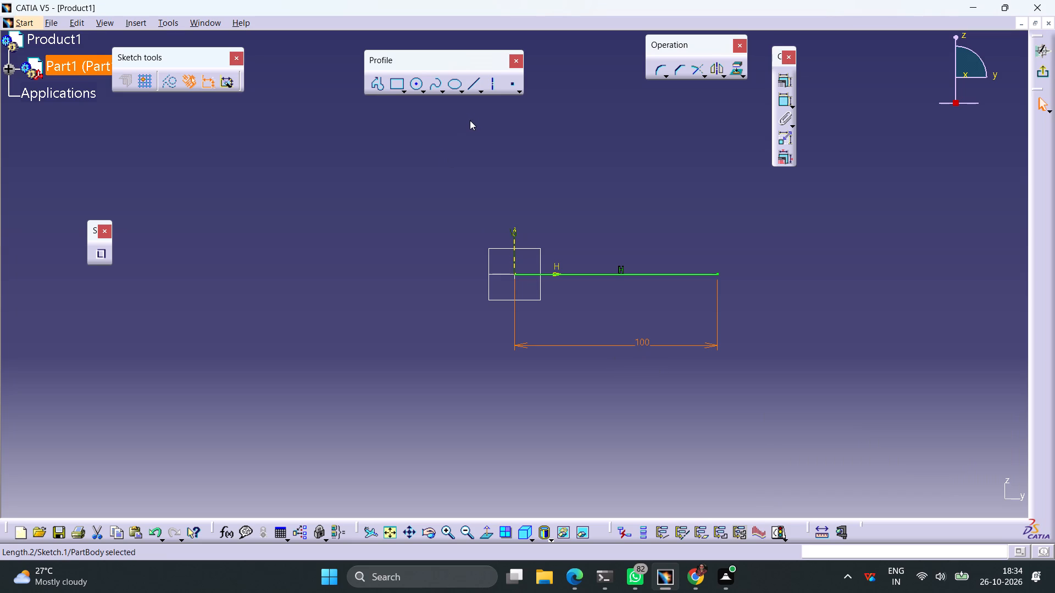
Sketch a vertical line upward from the origin and constrain its top endpoint to 63 mm above the origin.
click(467, 84)
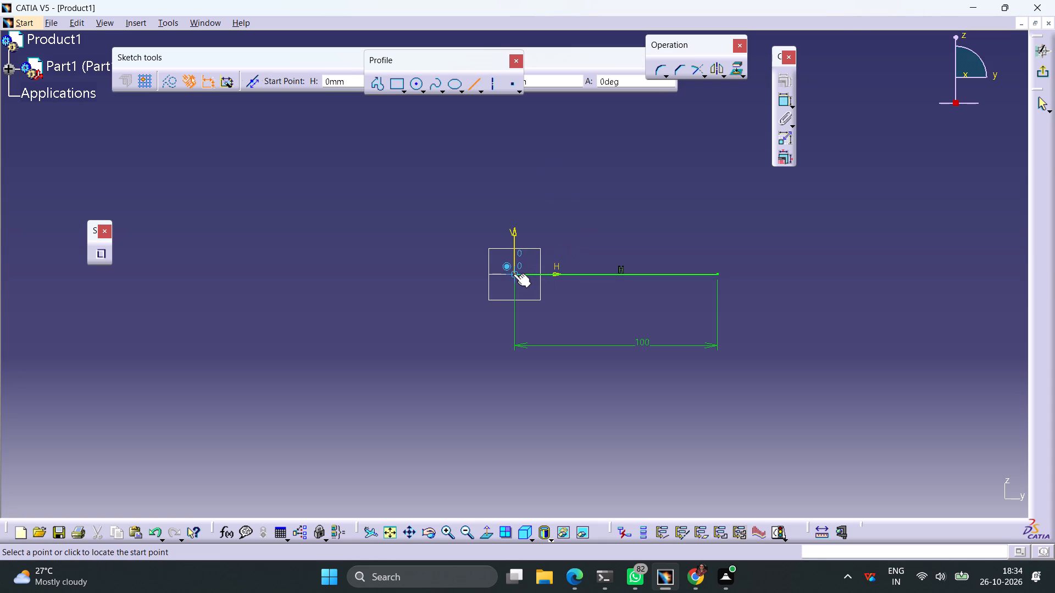
click(513, 273)
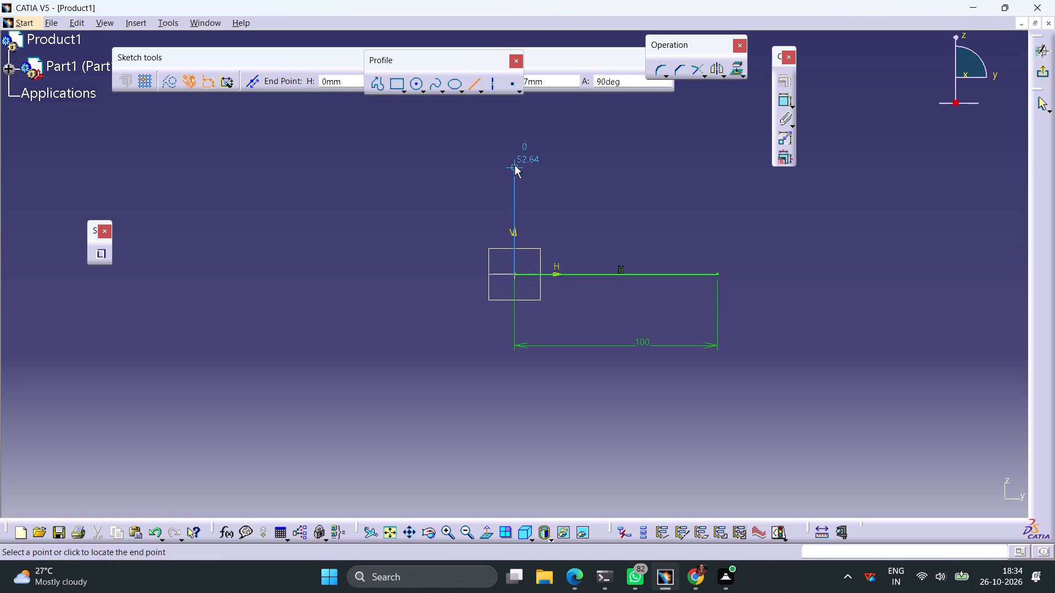
click(515, 167)
click(779, 99)
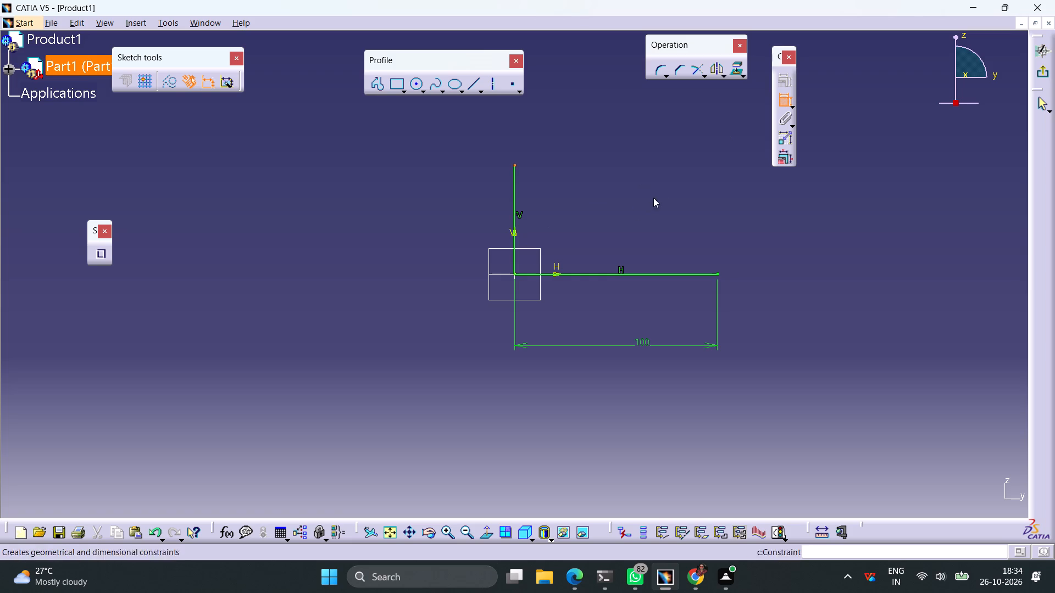
drag(740, 163, 740, 155)
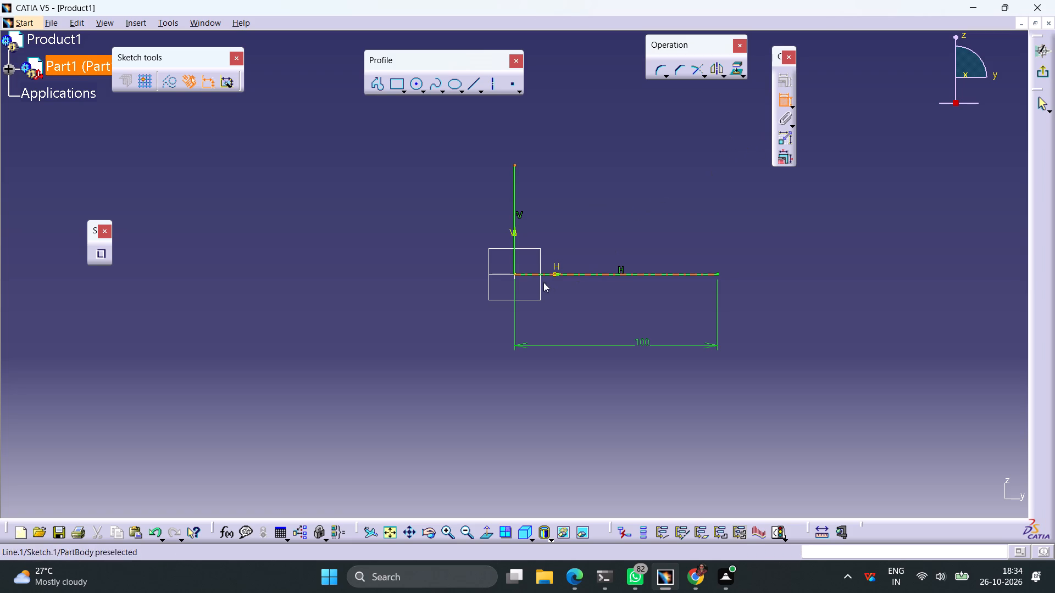
click(515, 273)
click(470, 255)
double_click(473, 249)
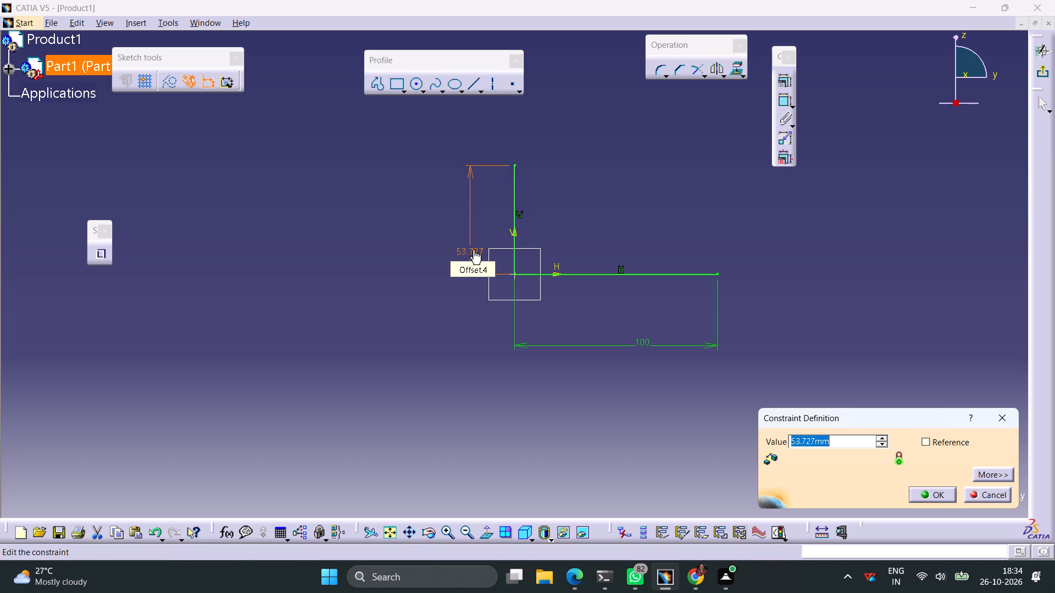
text(63)
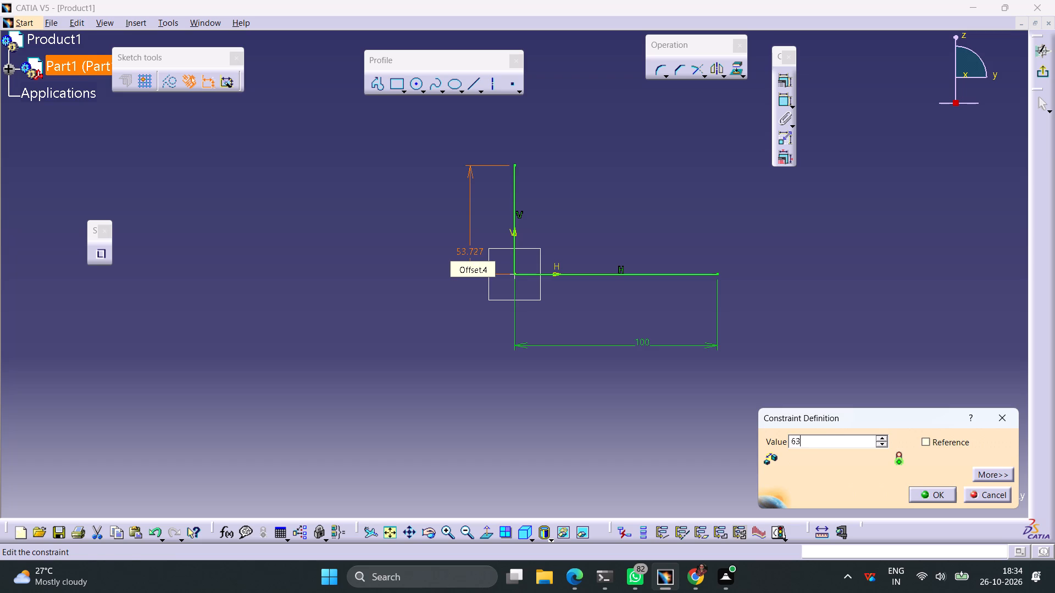
key(Return)
click(629, 206)
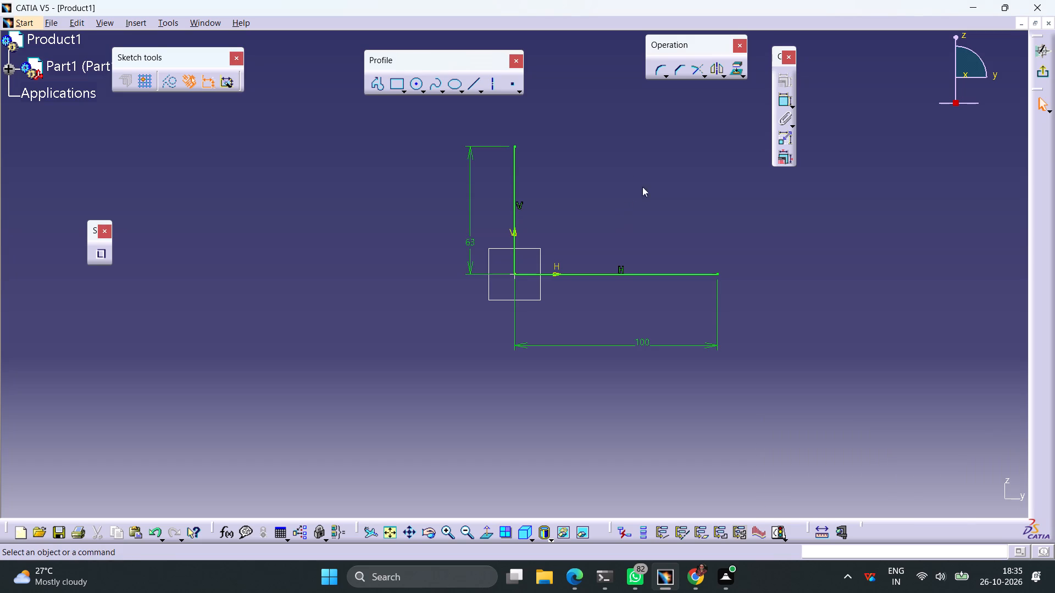
Sketch a horizontal line from the vertical line's top end, parallel to the base line, and constrain its length to 100 mm.
click(468, 85)
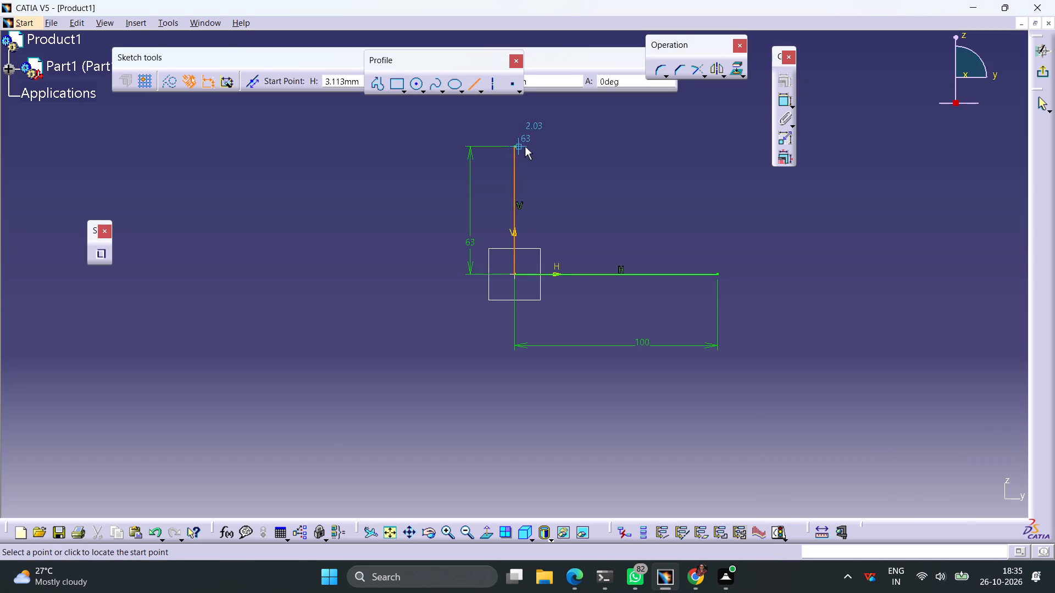
click(514, 147)
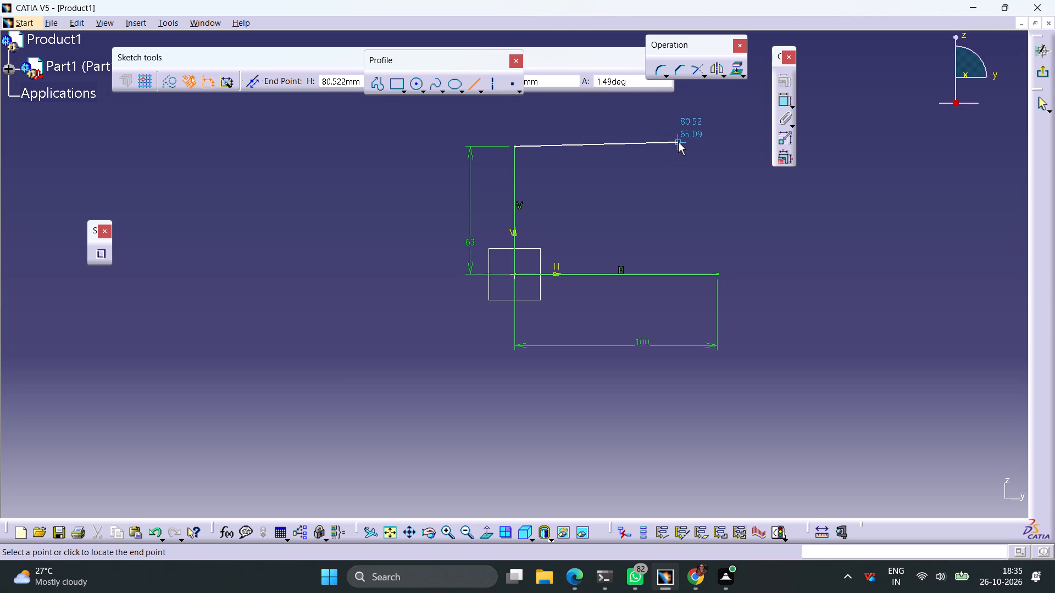
click(696, 148)
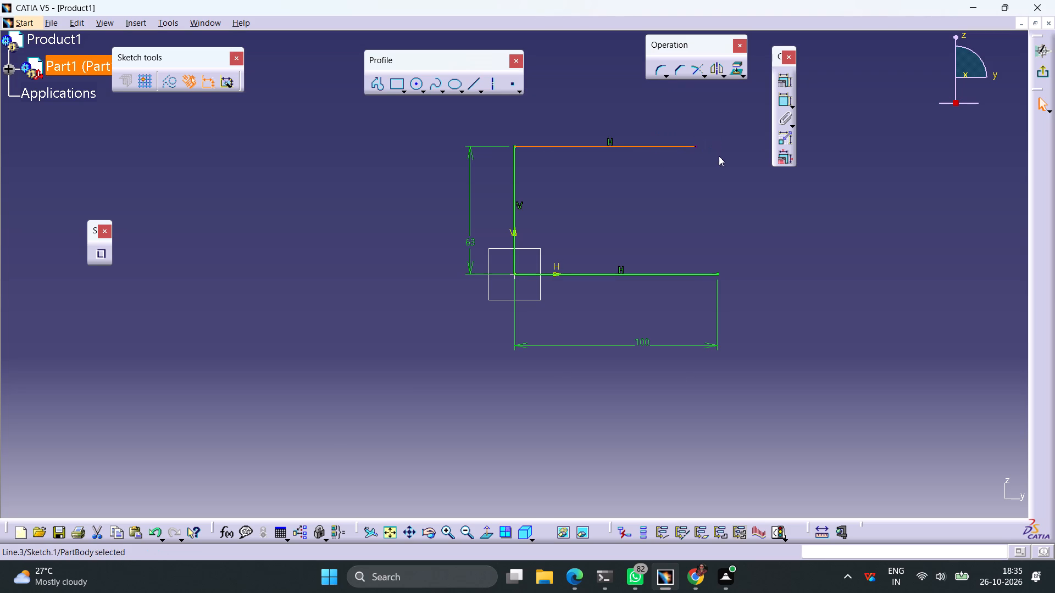
click(784, 101)
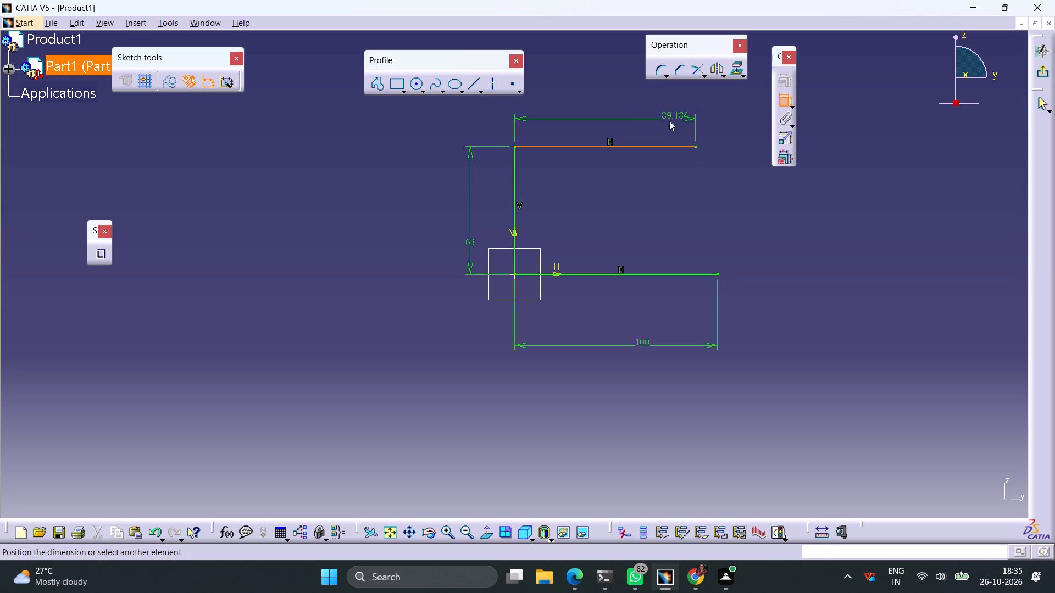
click(645, 126)
double_click(645, 121)
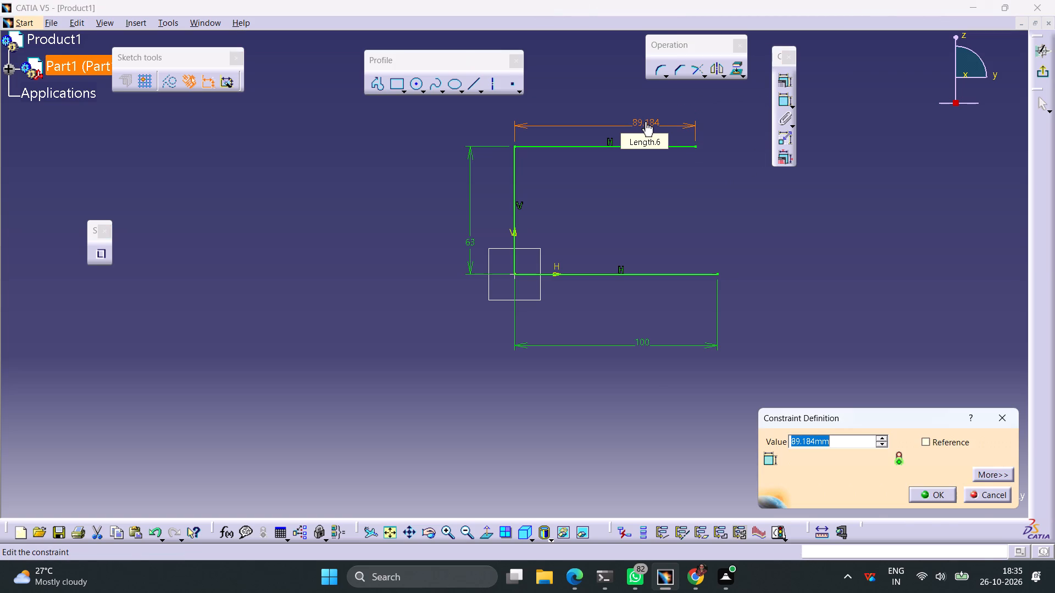
text(100)
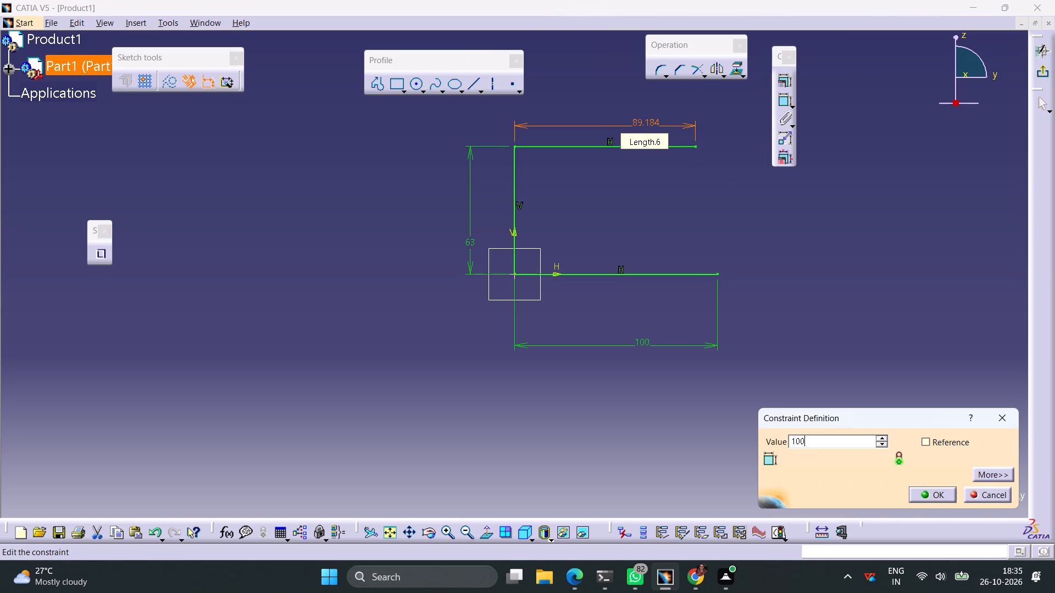
key(Return)
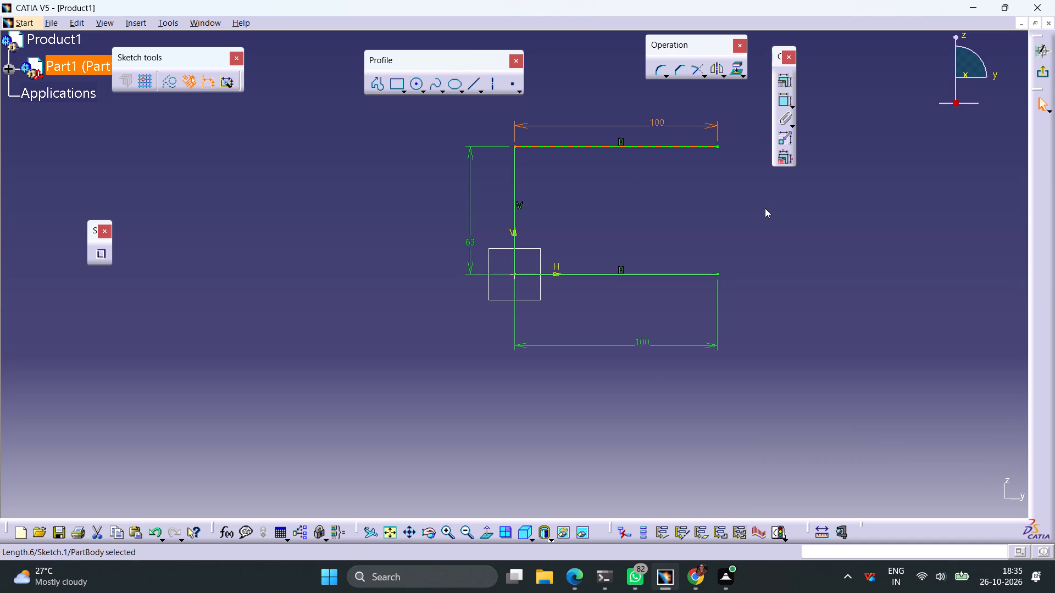
click(771, 209)
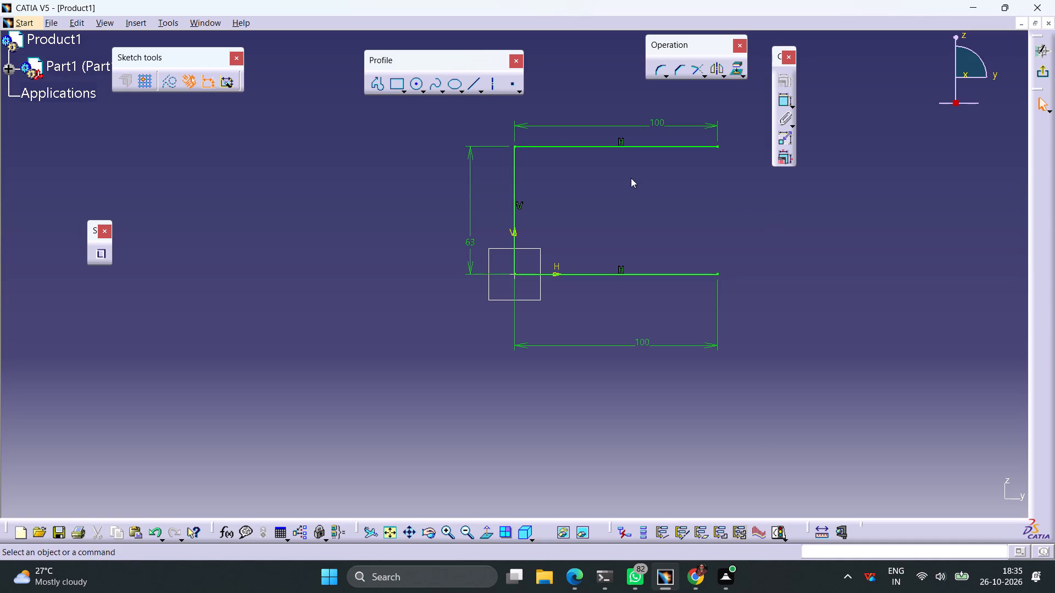
Close the rectangle with a vertical line joining the free ends of the upper and lower horizontal lines.
click(473, 86)
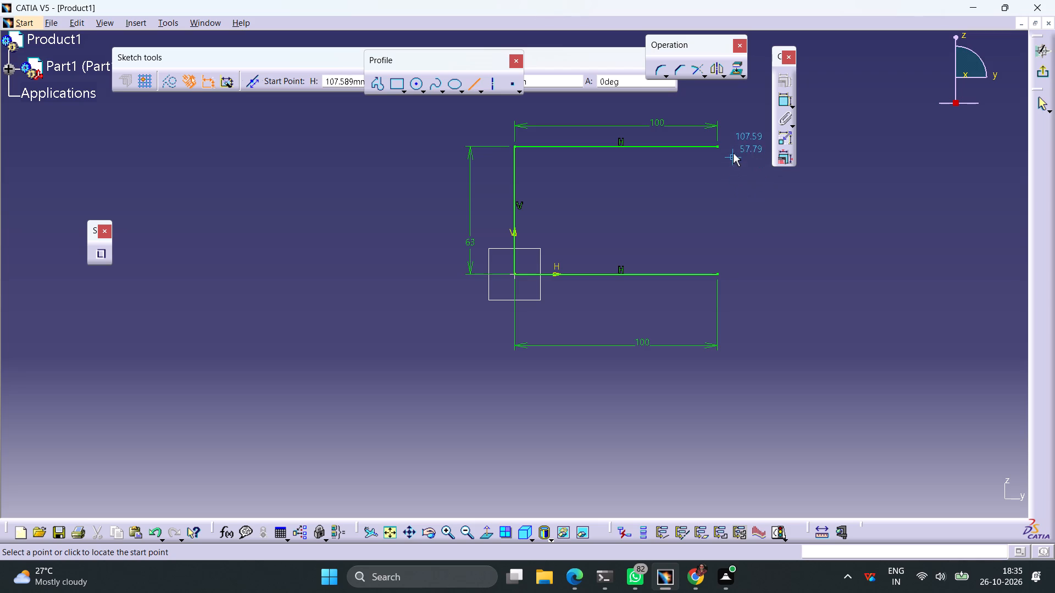
click(717, 147)
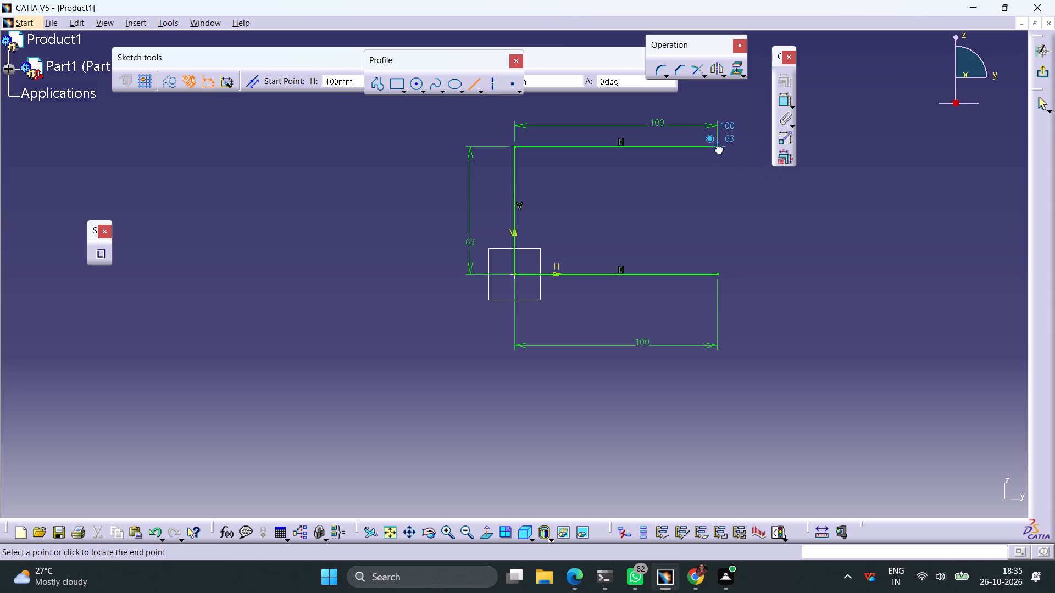
click(717, 274)
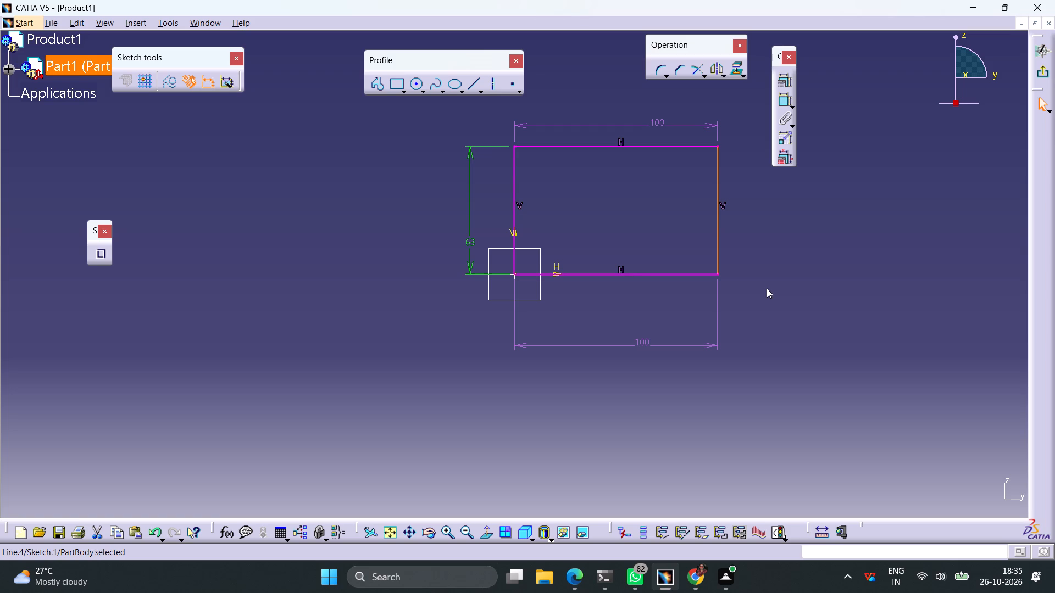
click(769, 284)
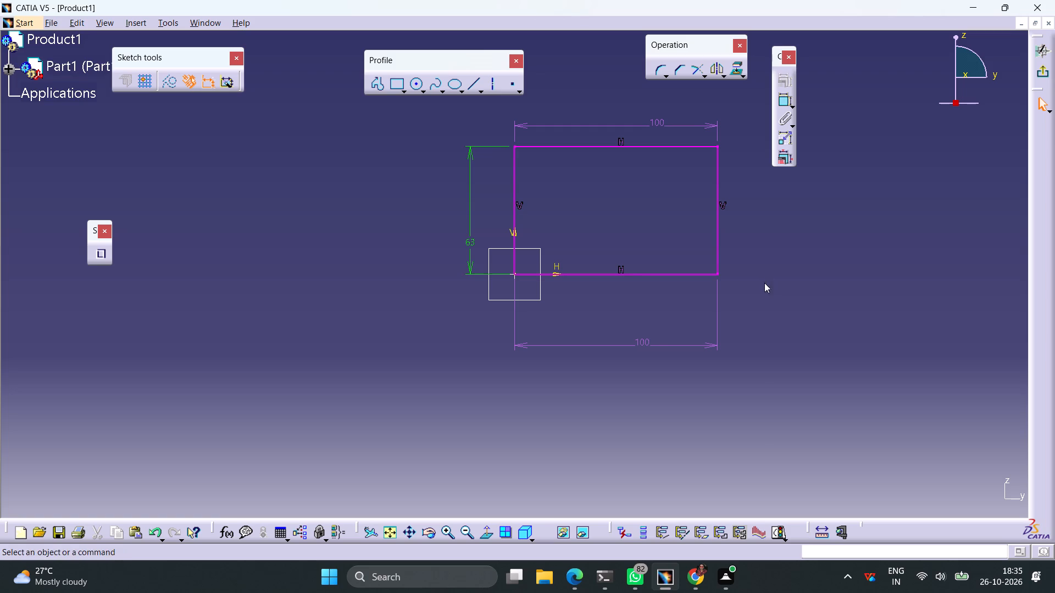
Delete the 100 mm dimension below the rectangle's base line and exit the sketch.
click(651, 346)
key(Delete)
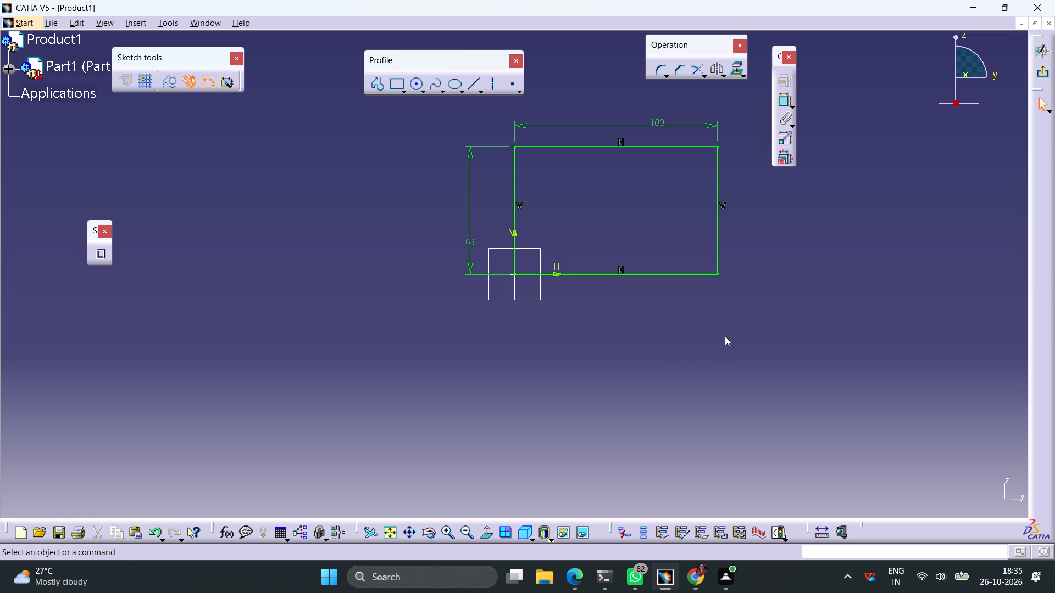
click(1039, 70)
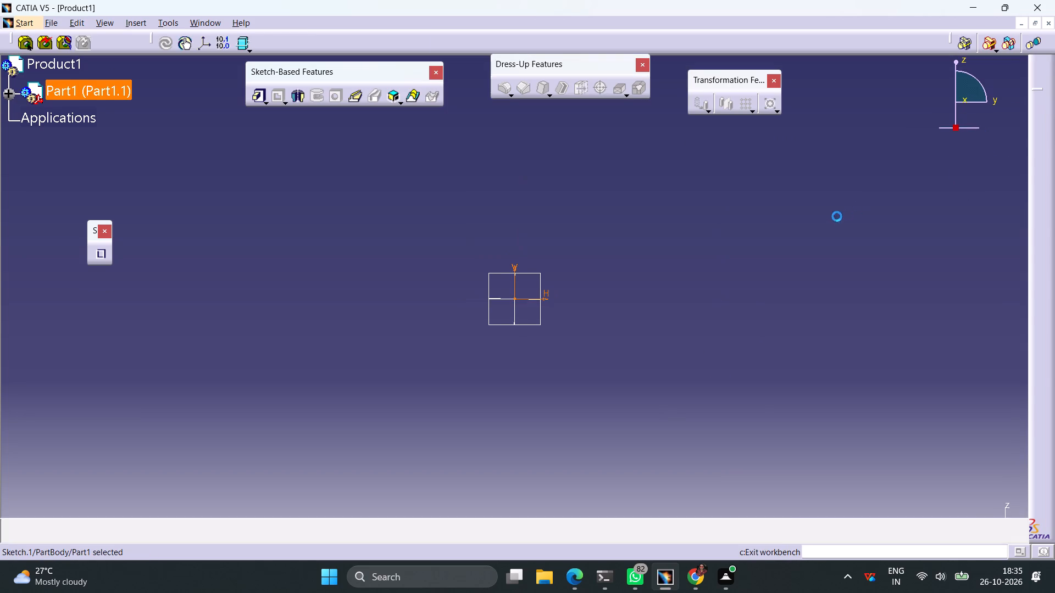
Pad the rectangular sketch with a length of 25 mm and mirrored extent.
click(254, 96)
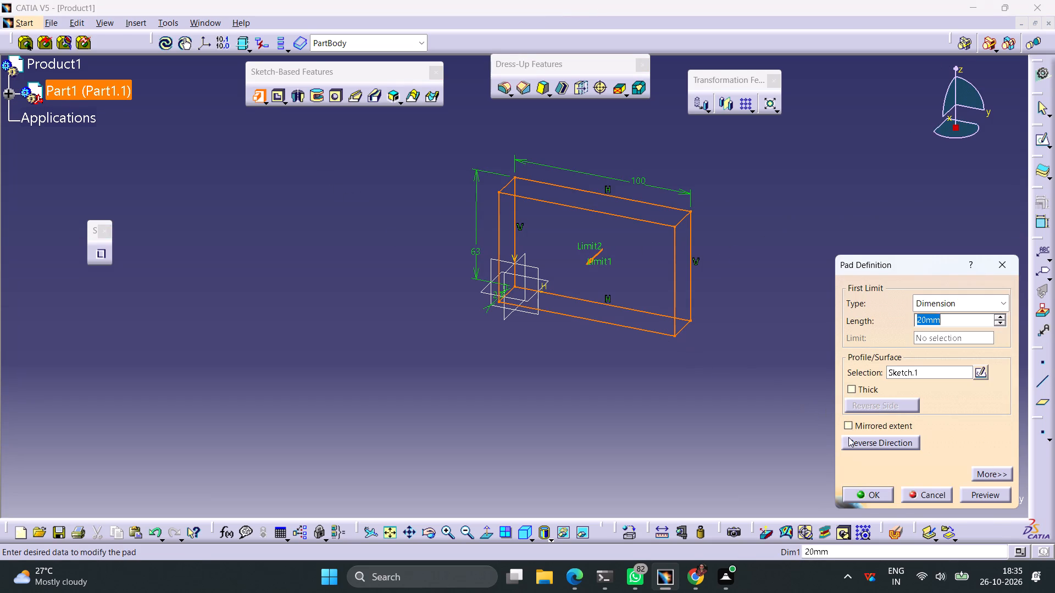
click(847, 428)
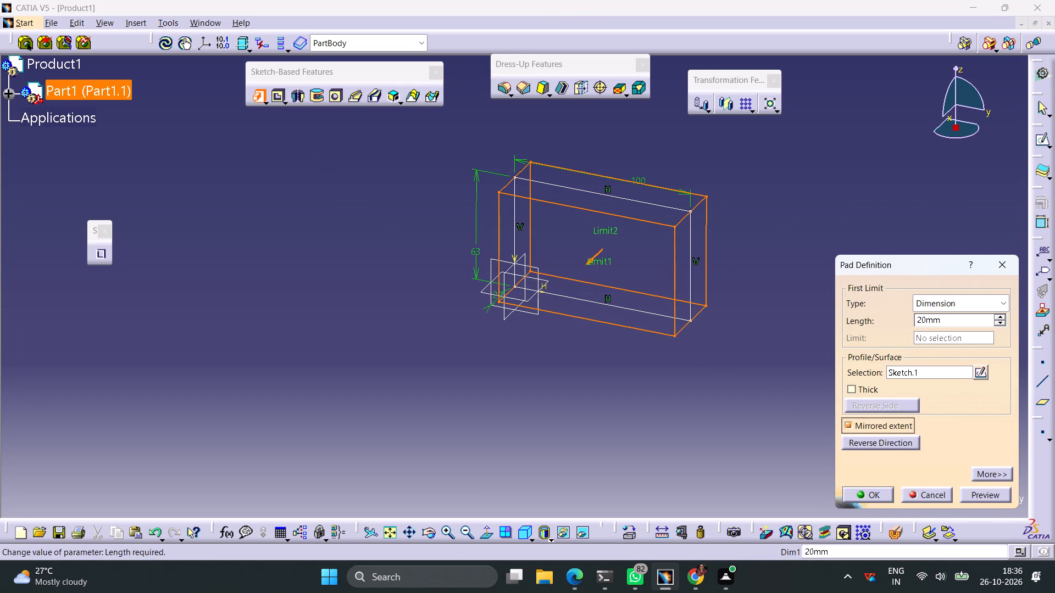
drag(946, 320, 903, 335)
text(25)
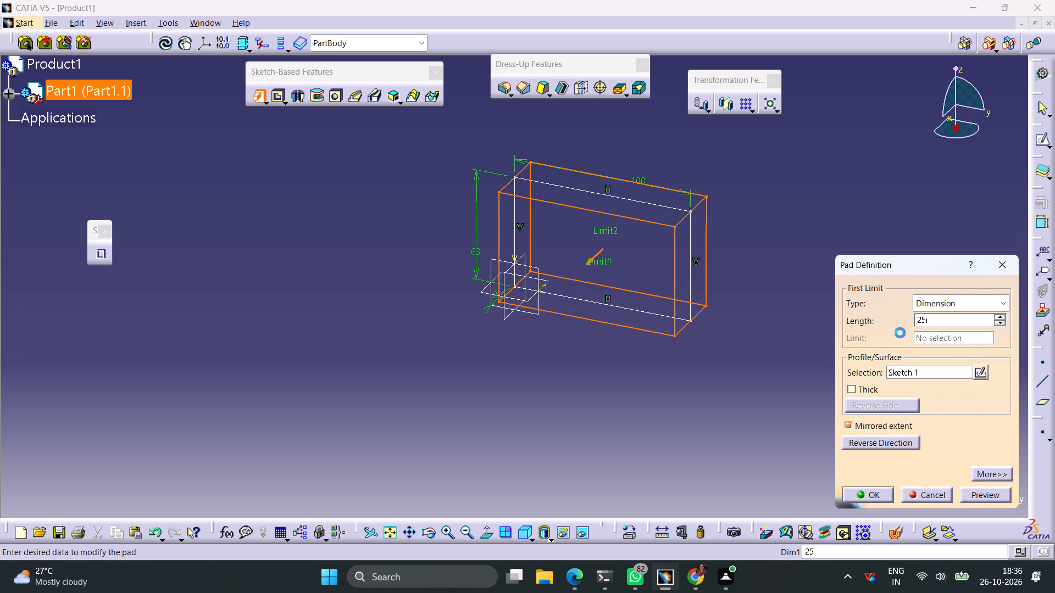
key(Return)
click(827, 318)
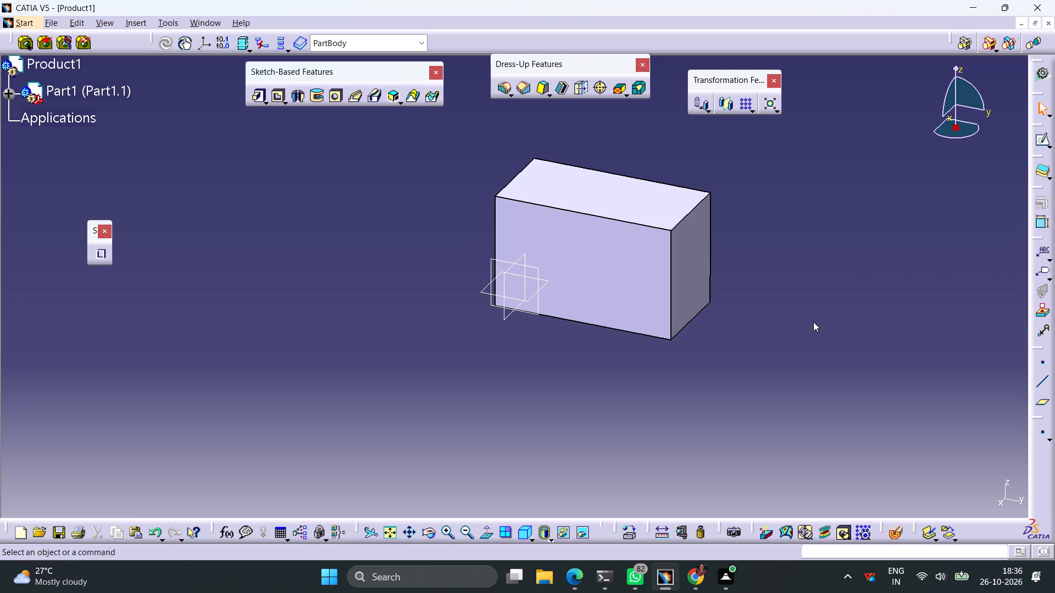
Open a sketch on the block's large front face and draw a vertical line about 41 mm long crossing the top edge near the right side.
click(644, 298)
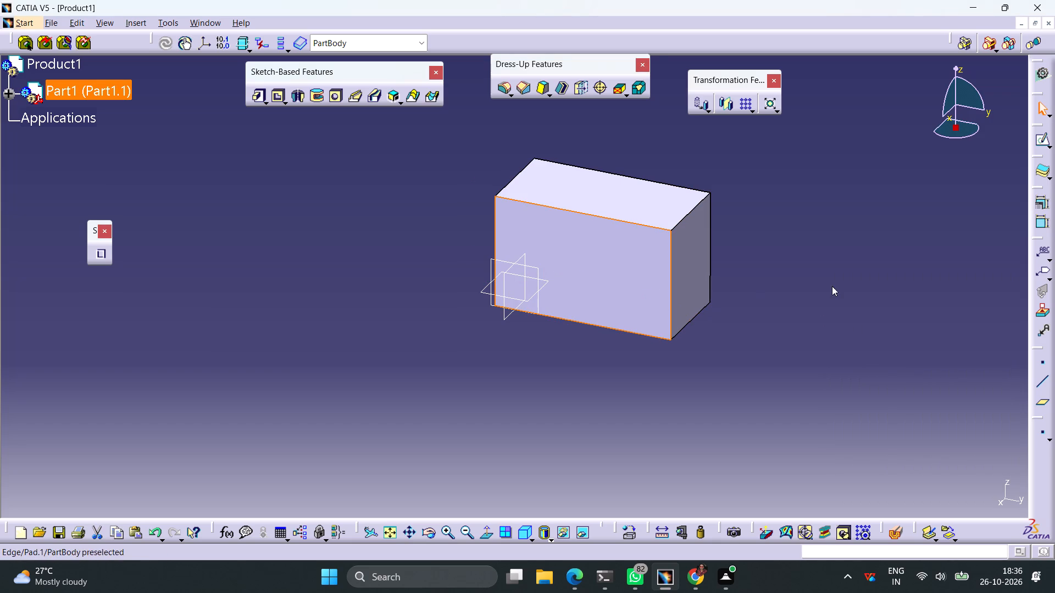
click(1040, 142)
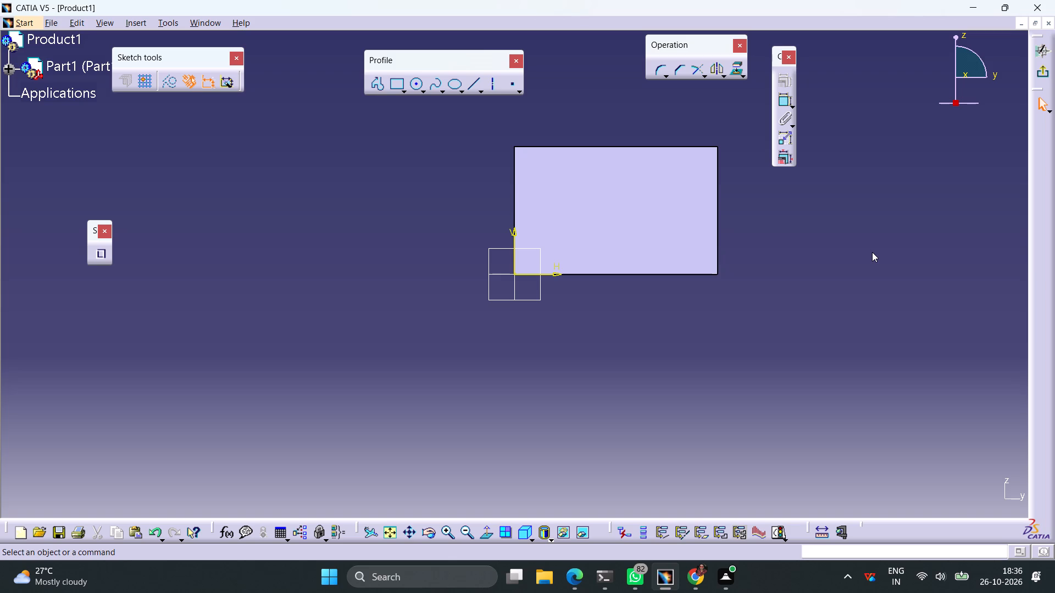
click(470, 88)
click(673, 130)
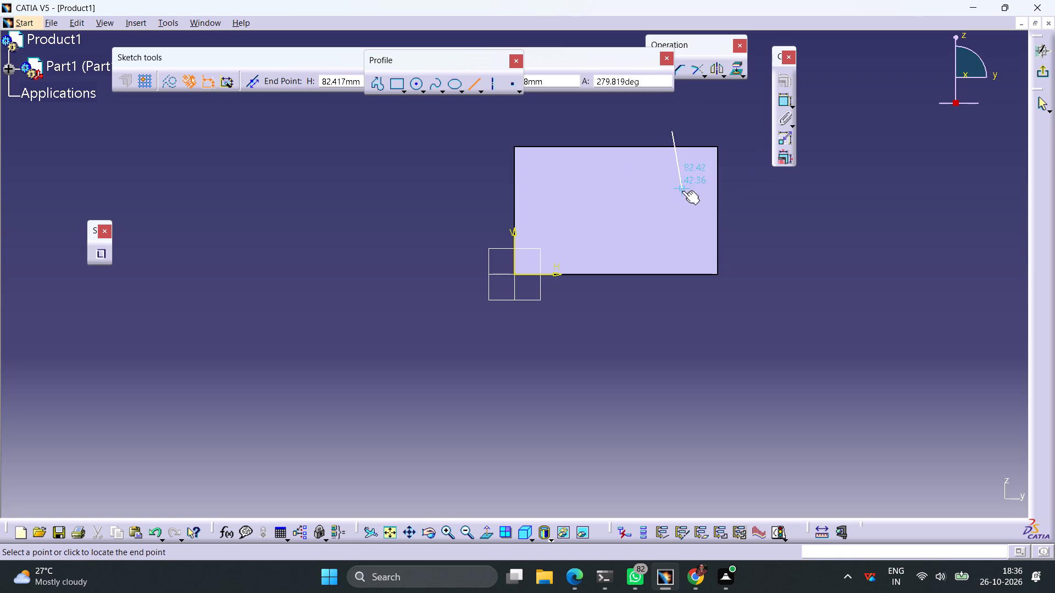
click(673, 215)
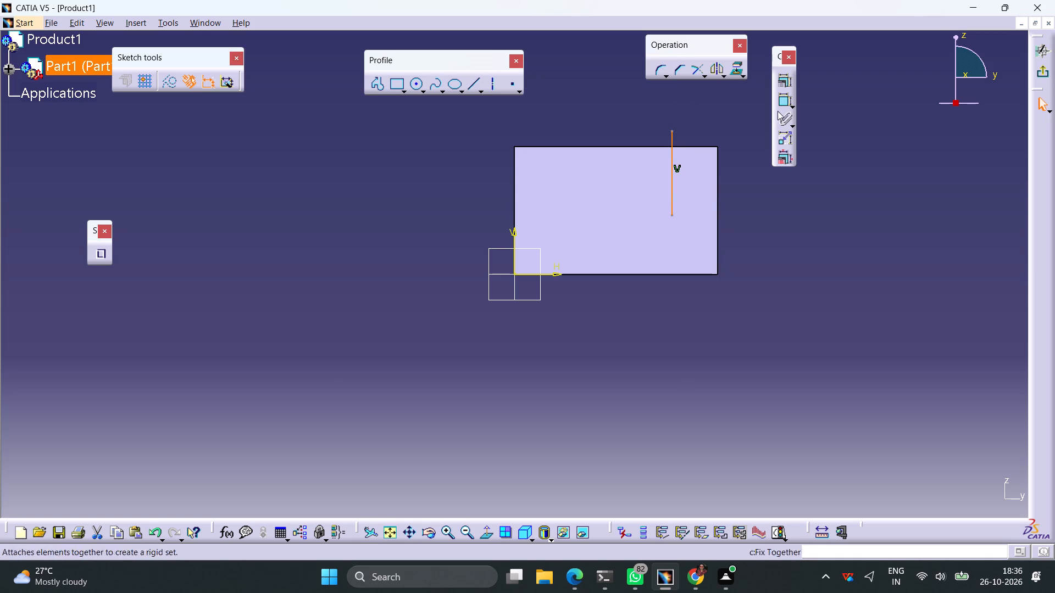
Constrain the vertical line to 15 mm from the block's right edge.
click(782, 103)
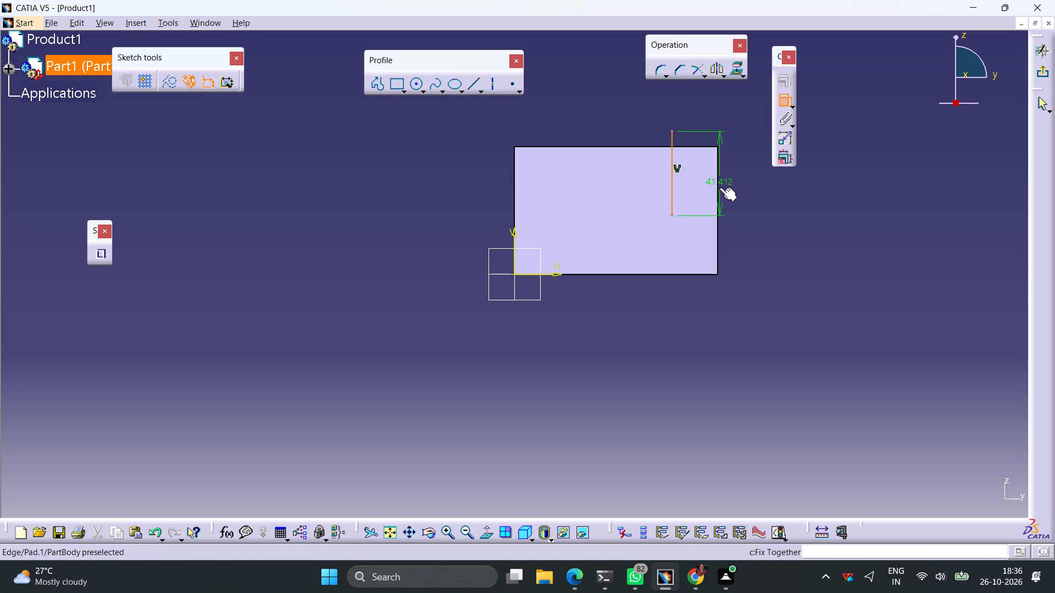
click(719, 187)
click(723, 135)
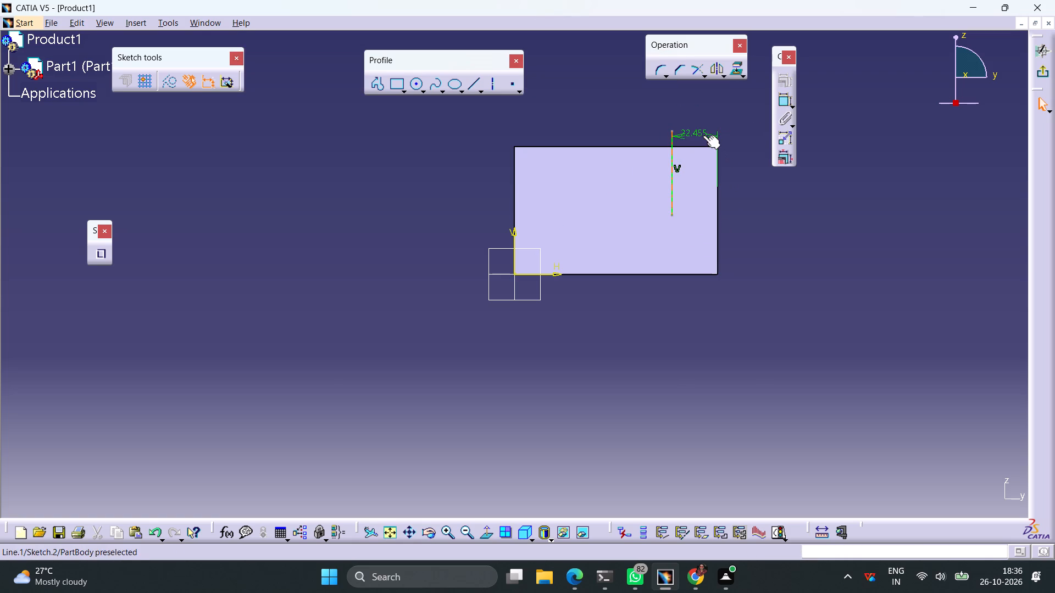
double_click(702, 135)
text(15)
key(Return)
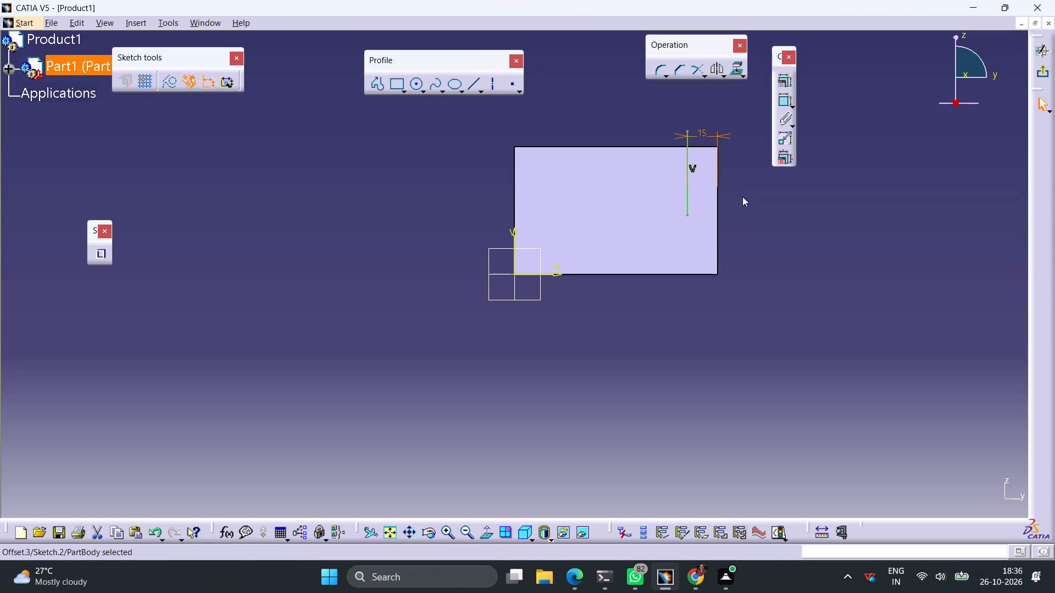
Sketch a circle centred on the block's right edge and constrain its diameter to 40 mm.
click(418, 83)
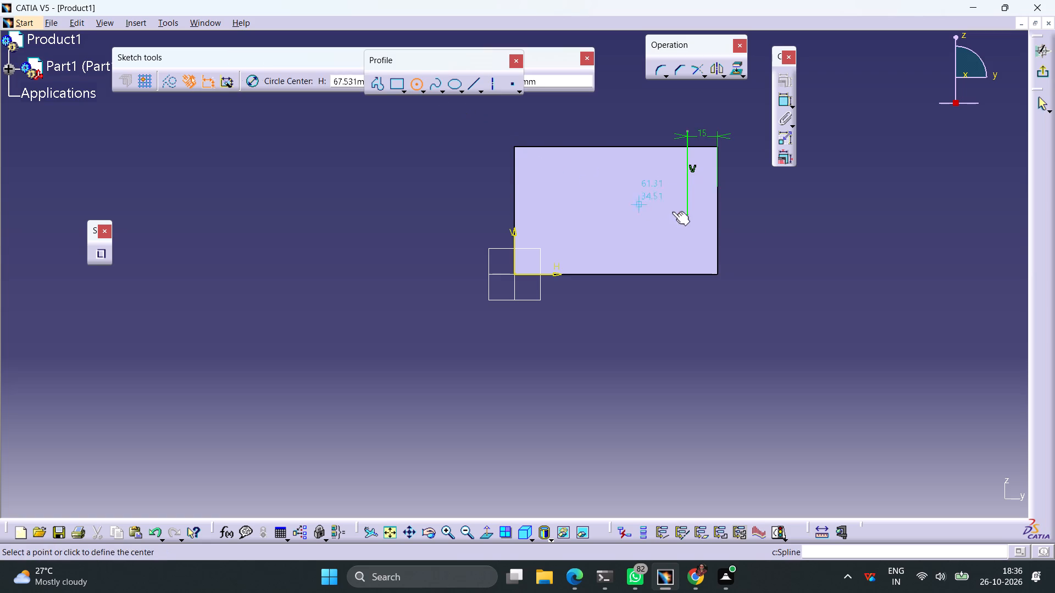
click(718, 206)
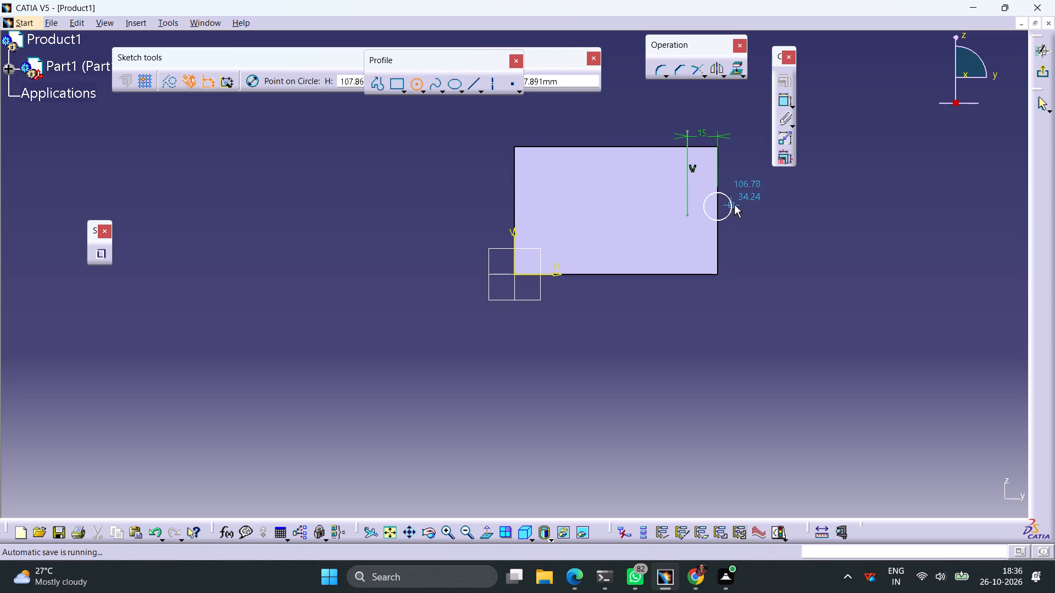
click(734, 205)
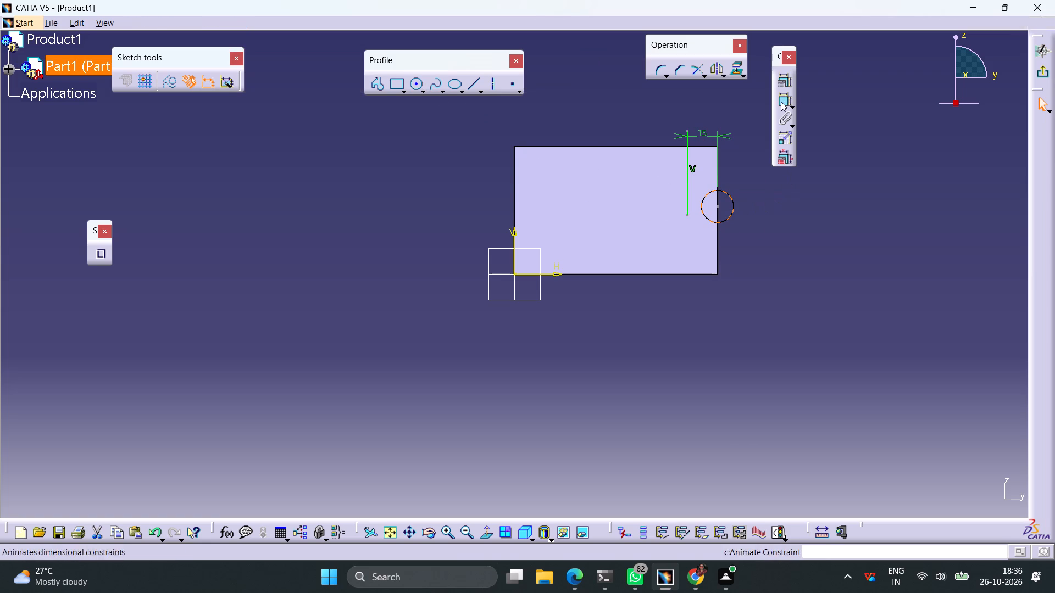
click(781, 102)
click(798, 266)
double_click(799, 265)
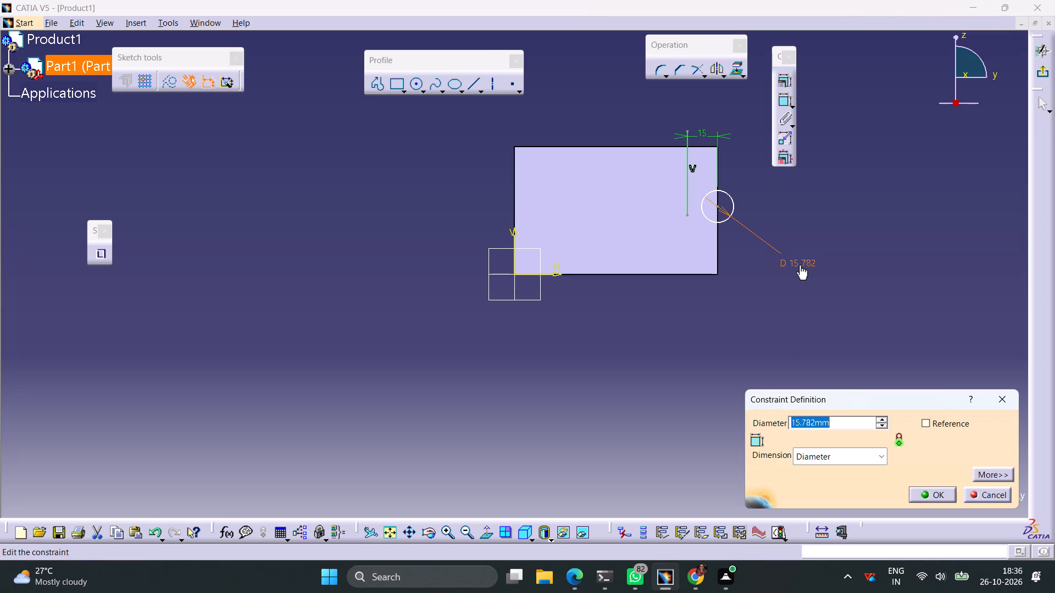
text(40)
key(Return)
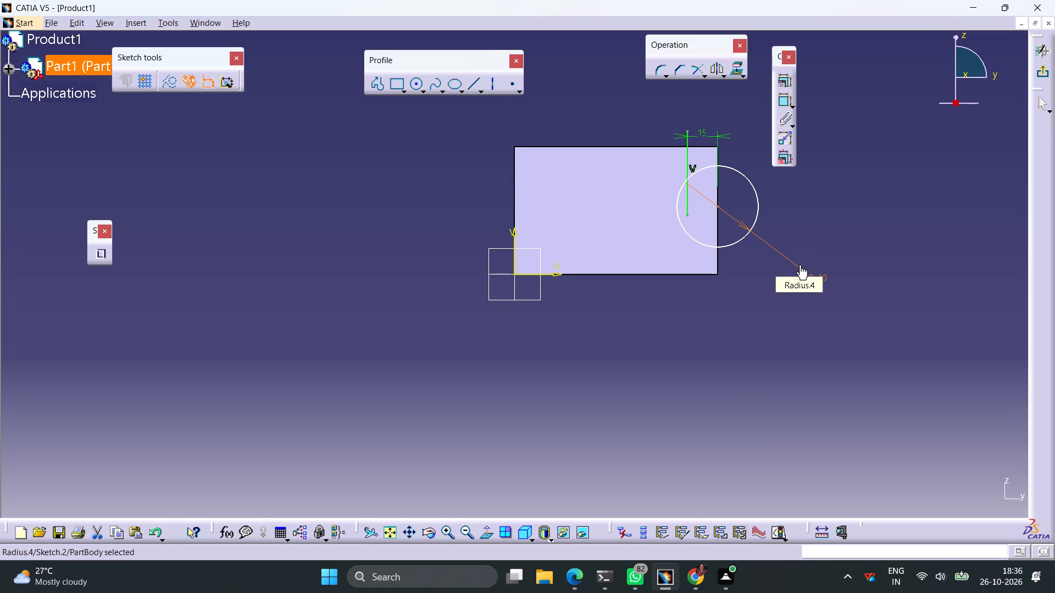
click(771, 323)
Constrain the circle's centre to 35 mm above the block's bottom edge.
click(783, 103)
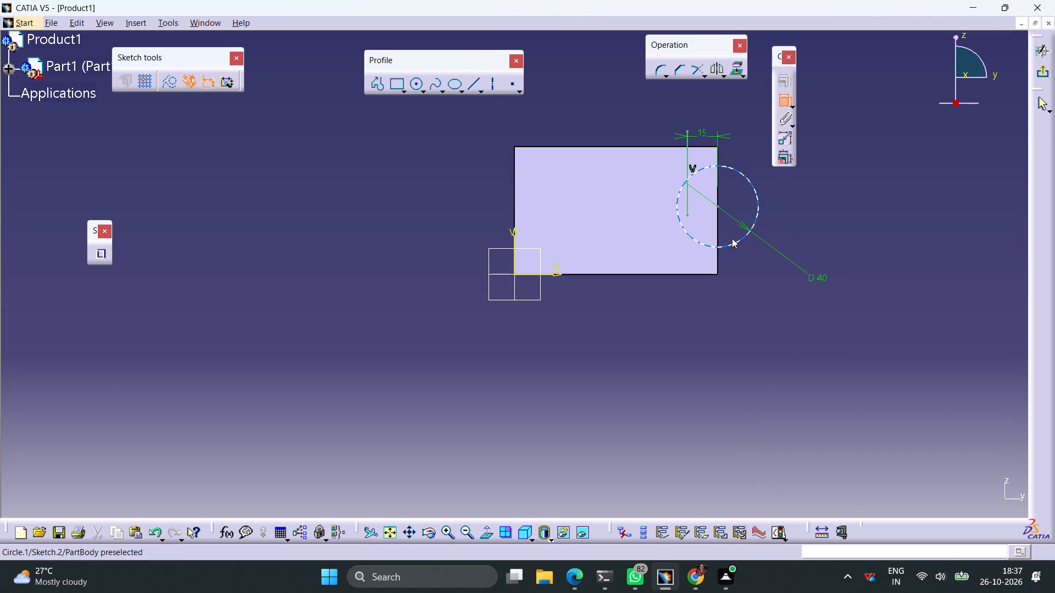
click(717, 207)
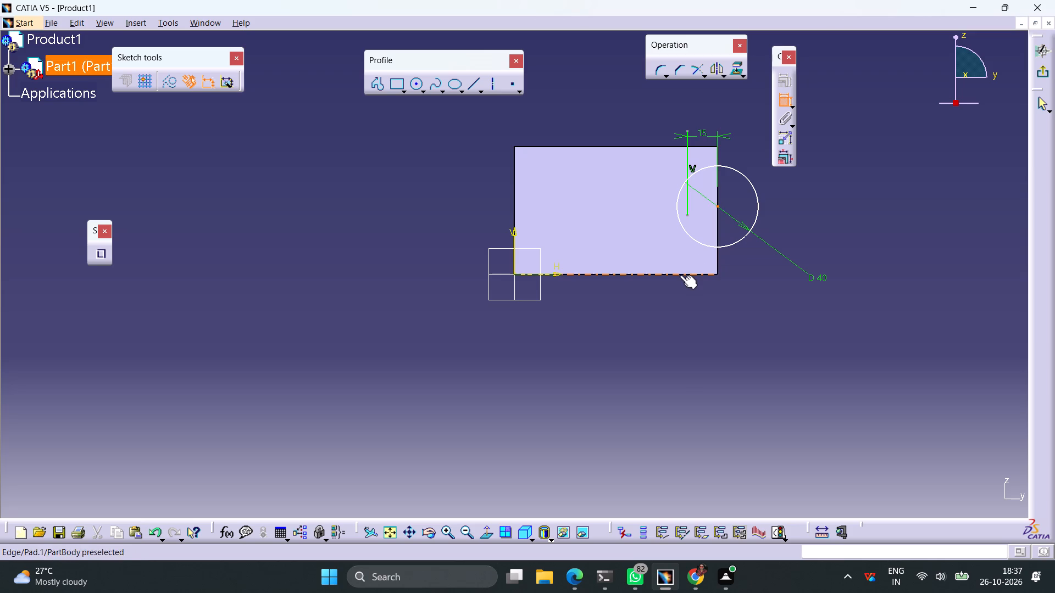
click(677, 275)
click(742, 310)
double_click(744, 306)
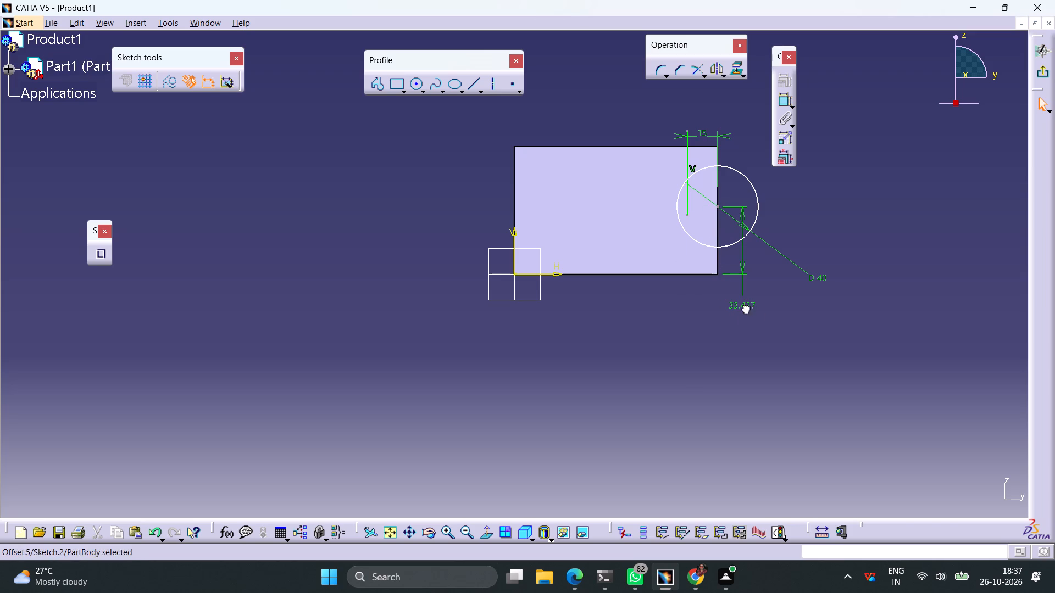
text(35)
key(Return)
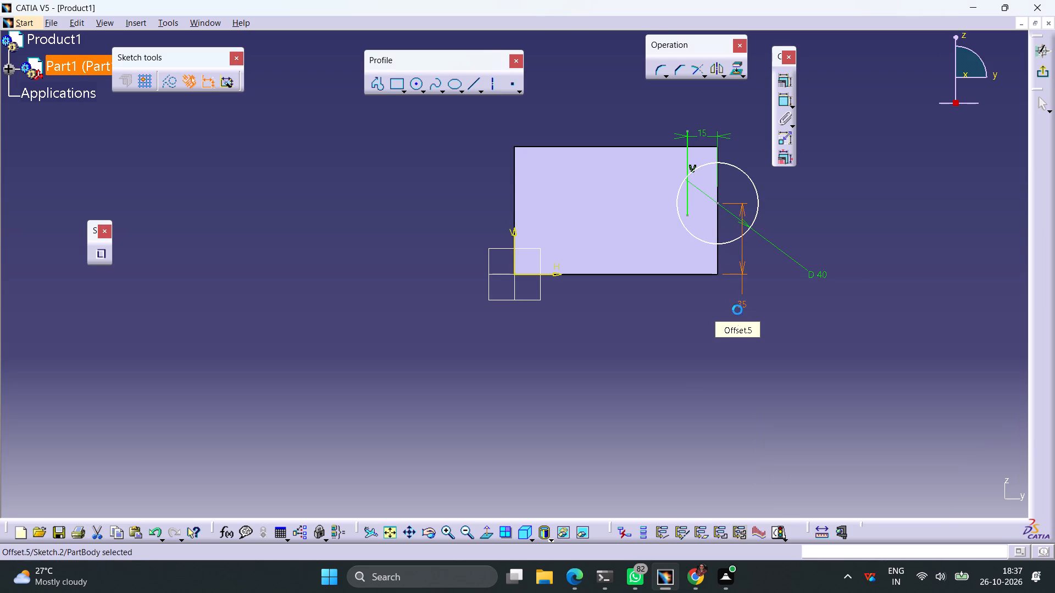
click(774, 326)
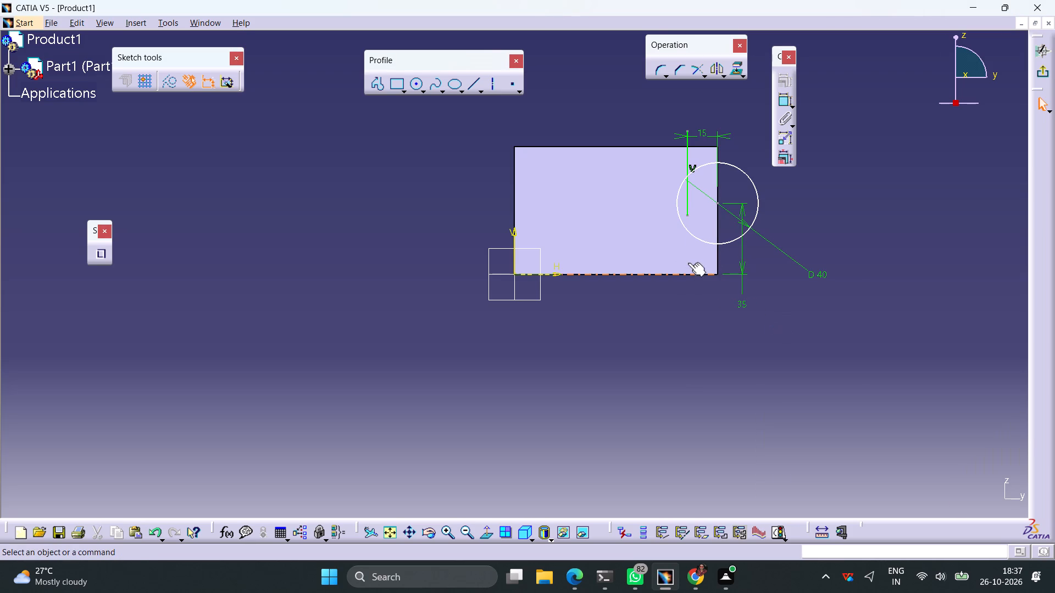
Dimension the horizontal distance between the circle's centre and the block's left edge.
click(715, 205)
click(786, 101)
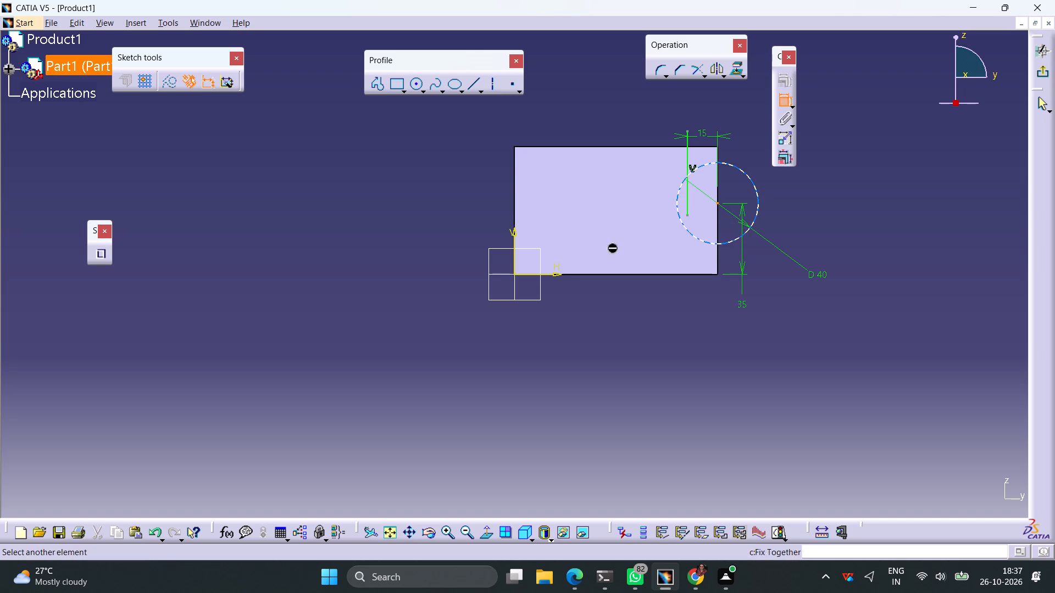
click(512, 247)
click(457, 242)
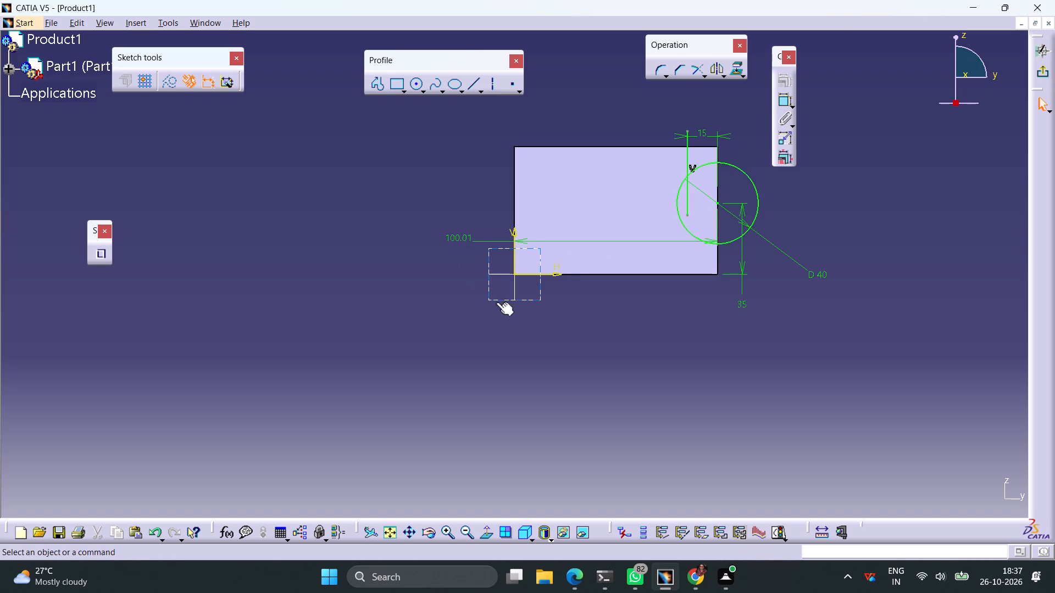
click(599, 338)
Make the vertical line's lower endpoint coincident with the circle.
click(688, 216)
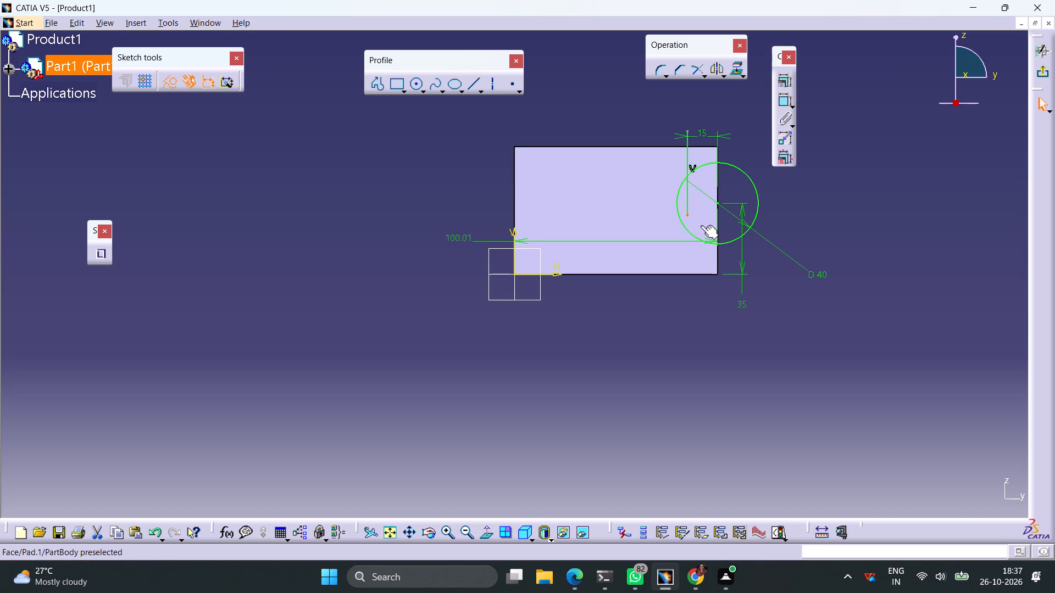
ctrl+click(687, 234)
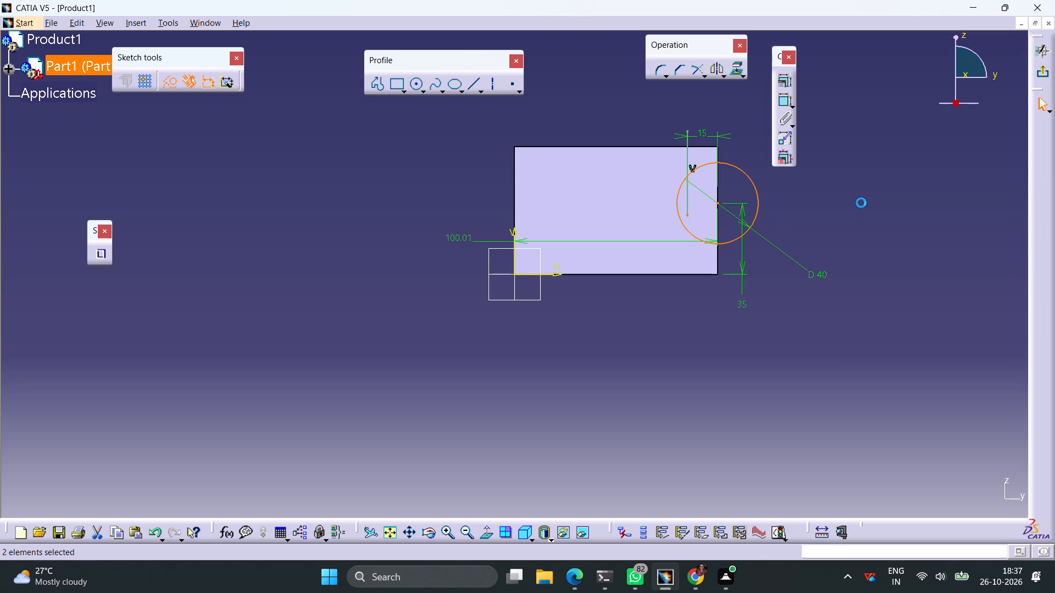
click(787, 86)
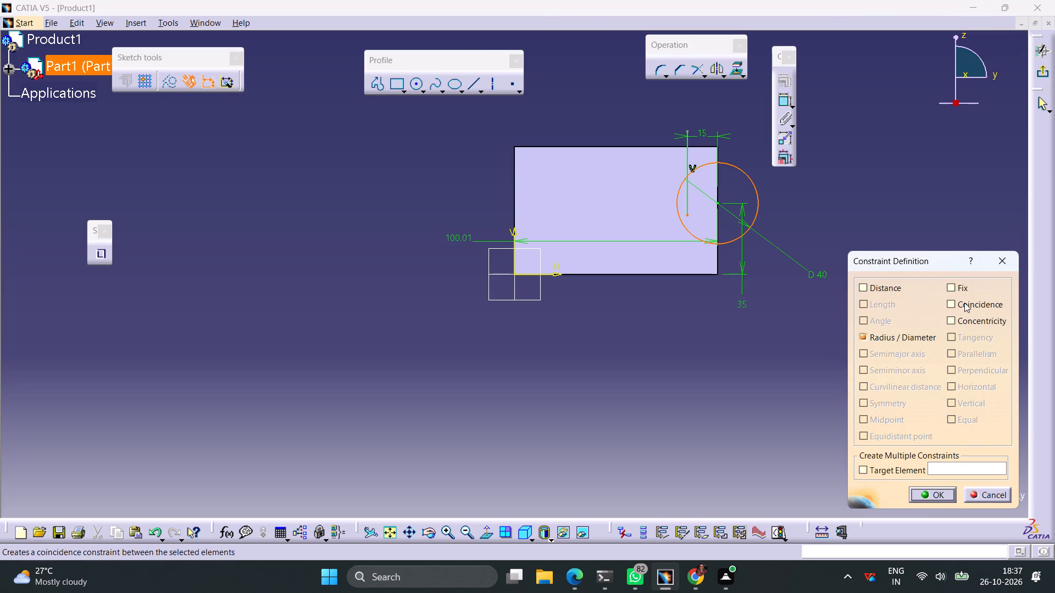
click(964, 303)
click(939, 494)
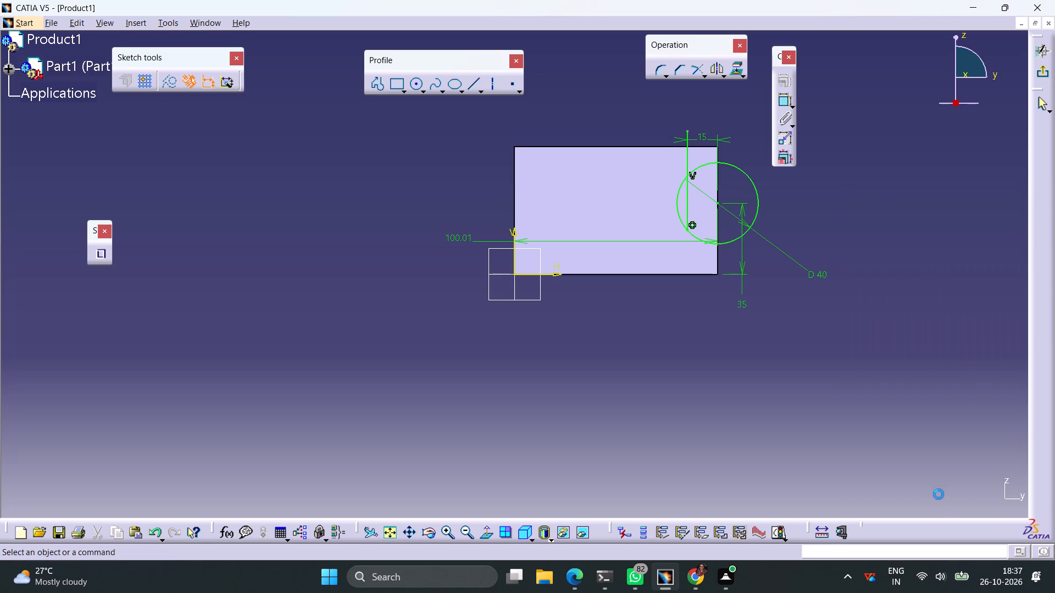
click(844, 236)
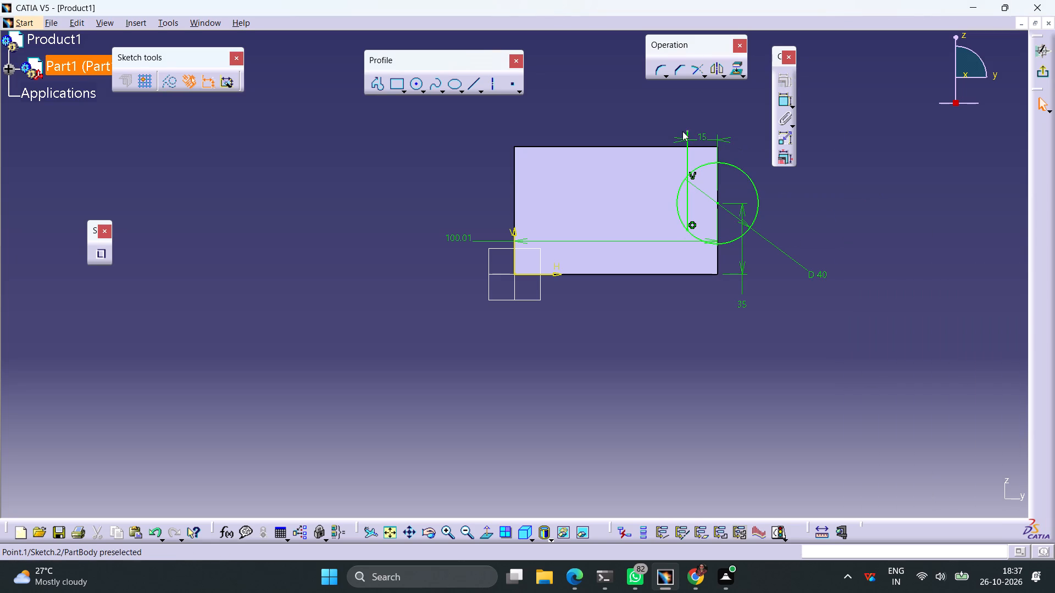
Make the vertical line's upper endpoint coincident with the block's top edge.
click(688, 131)
ctrl+click(653, 150)
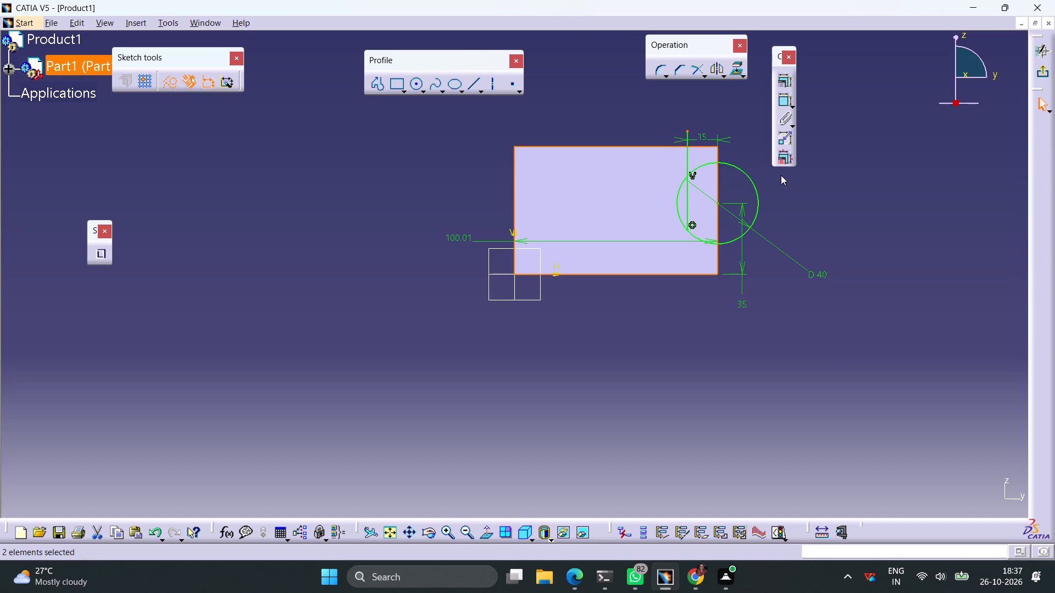
click(786, 177)
click(689, 130)
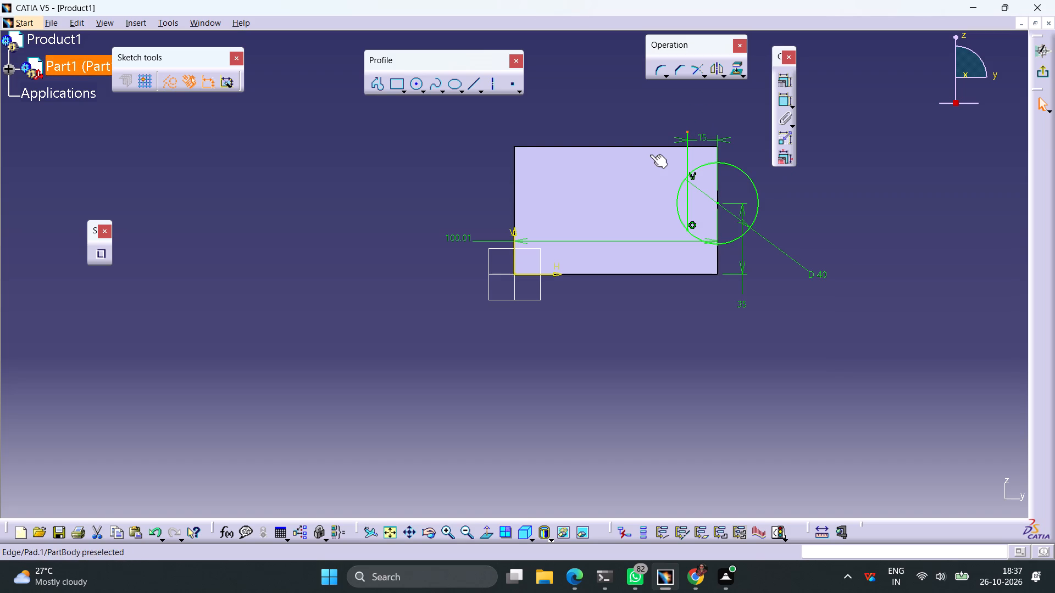
ctrl+click(640, 145)
click(782, 86)
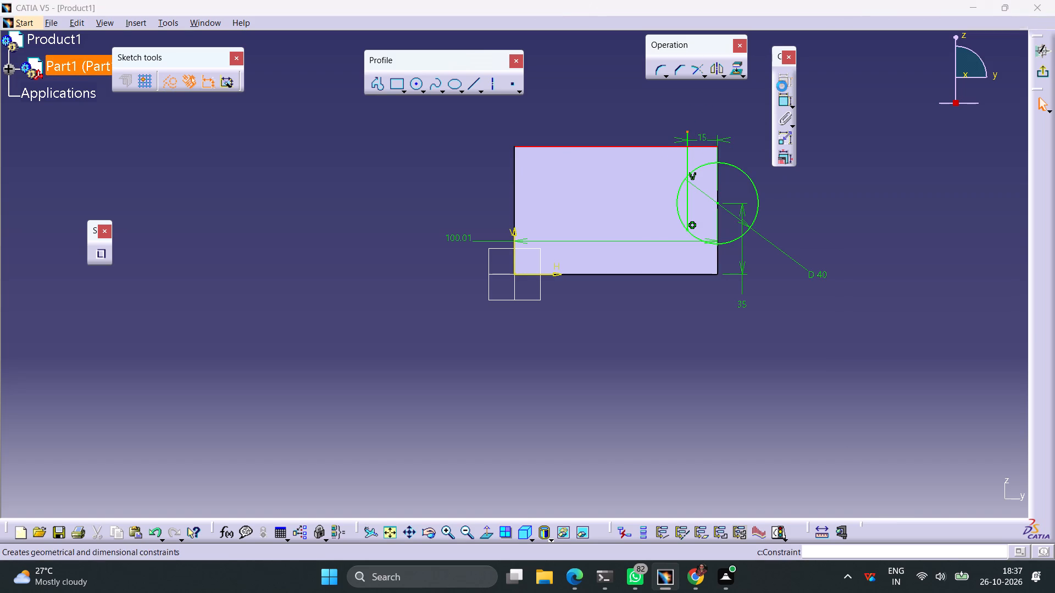
click(958, 308)
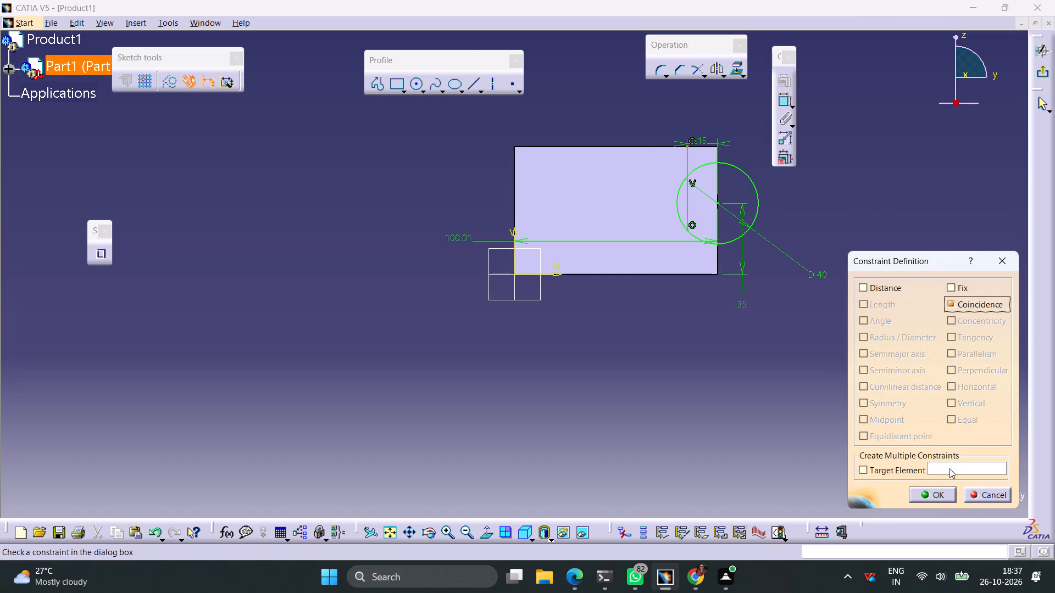
click(926, 498)
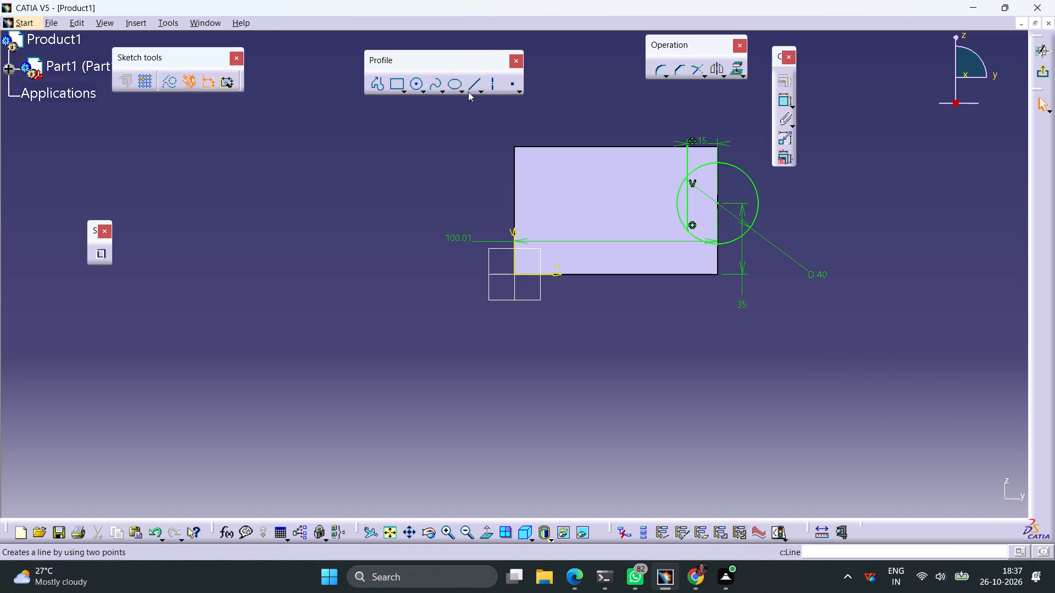
Sketch a horizontal line from the vertical line's upper endpoint to the block's upper right corner.
click(468, 92)
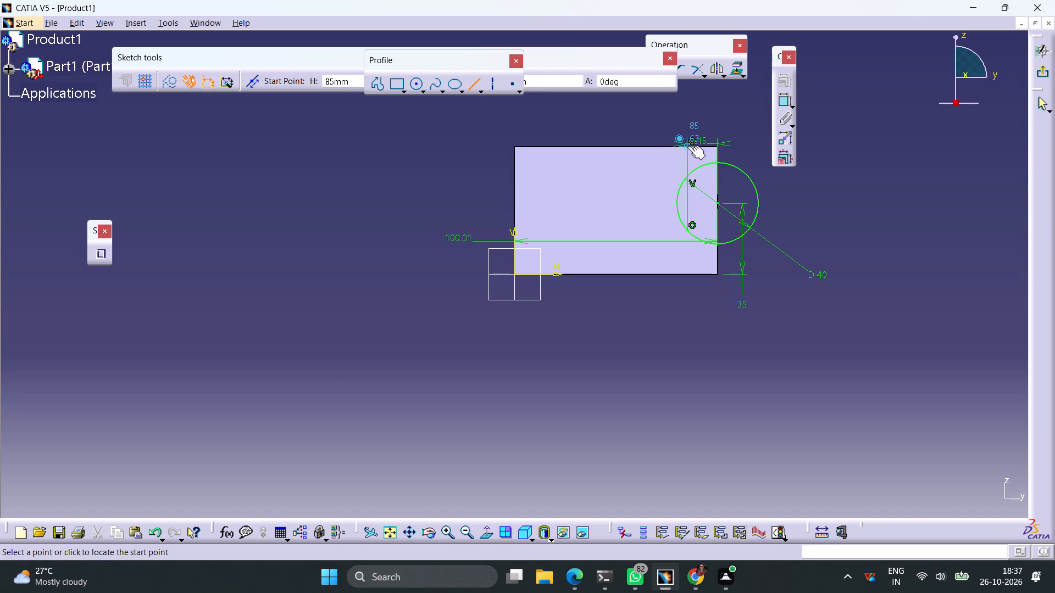
click(687, 146)
click(718, 146)
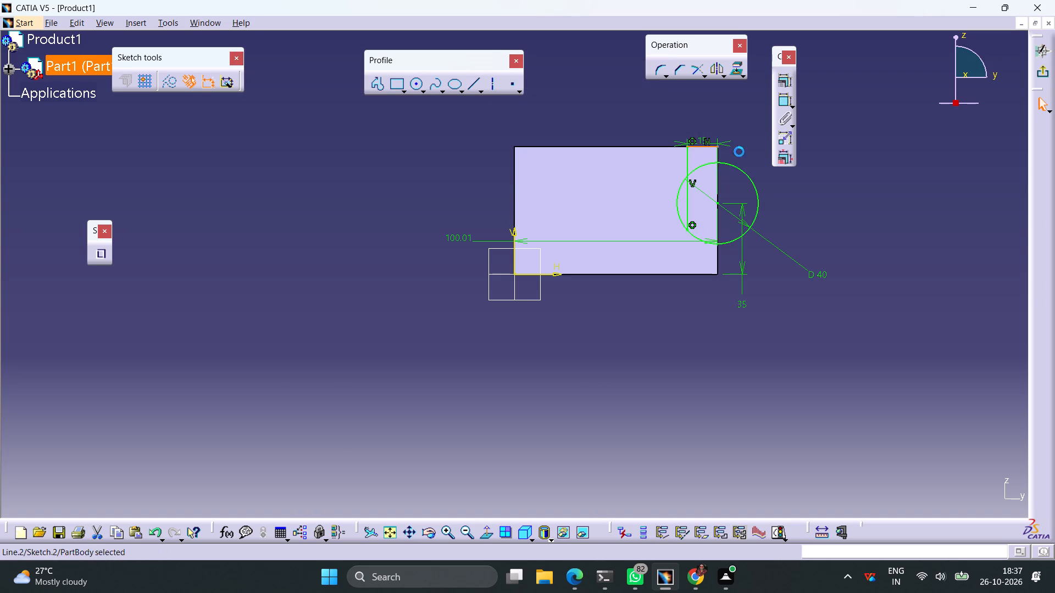
Sketch a vertical line from the block's upper right corner down to the circle's lowest point.
click(740, 154)
click(470, 85)
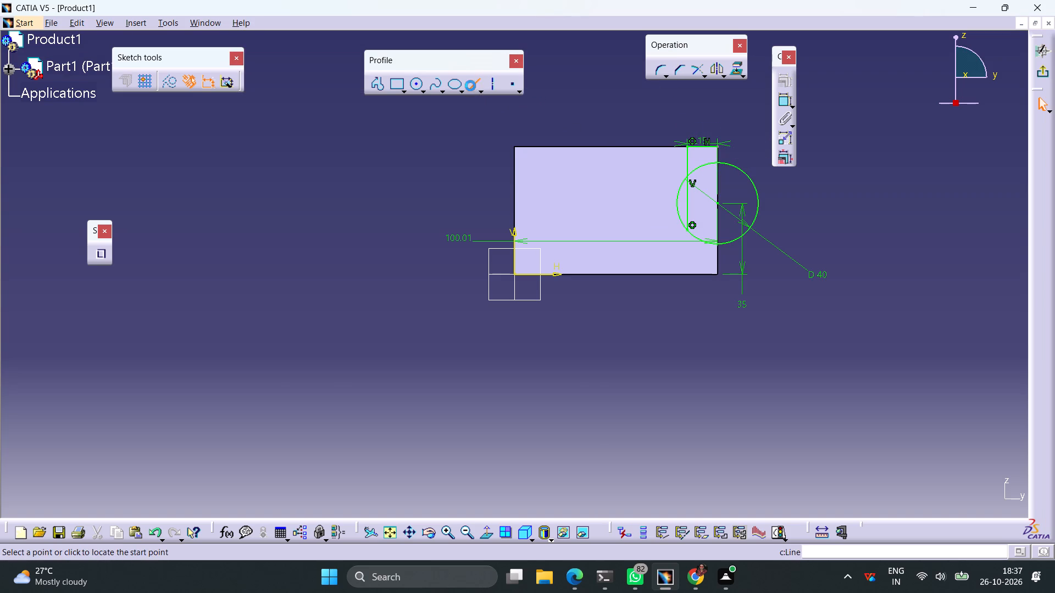
click(718, 144)
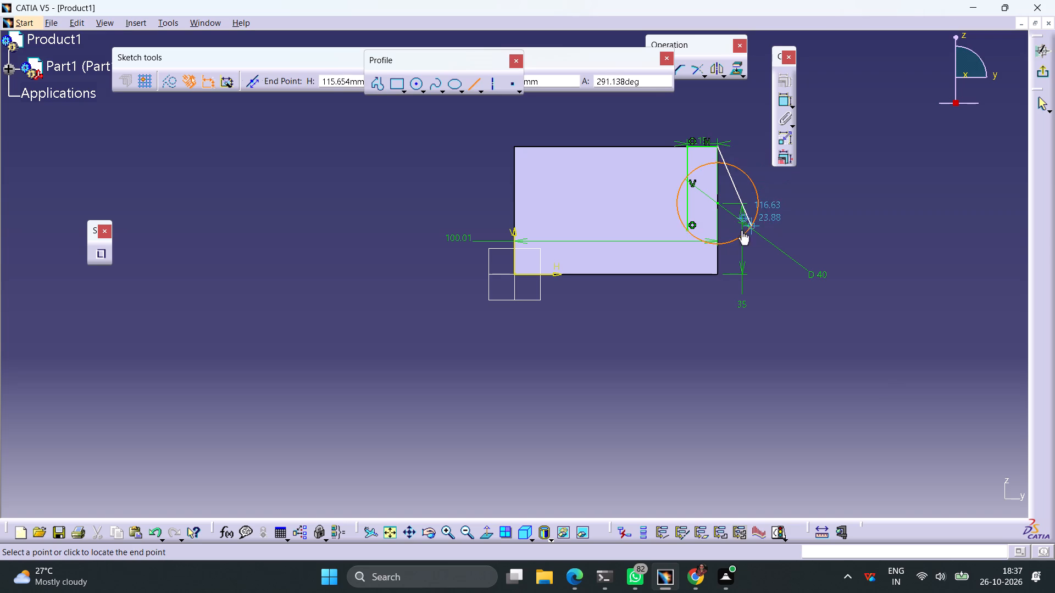
click(718, 243)
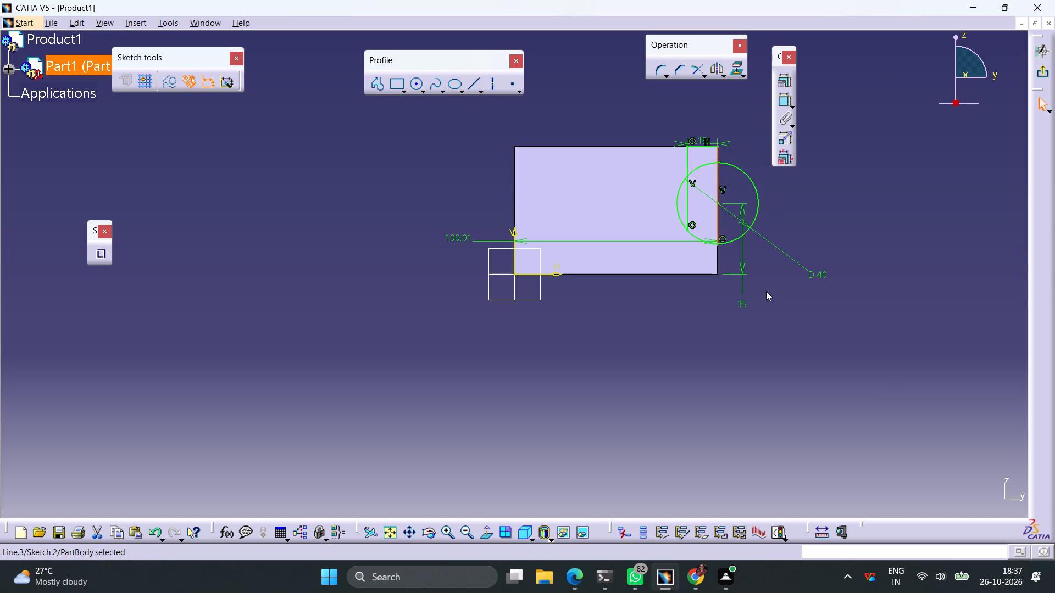
click(766, 292)
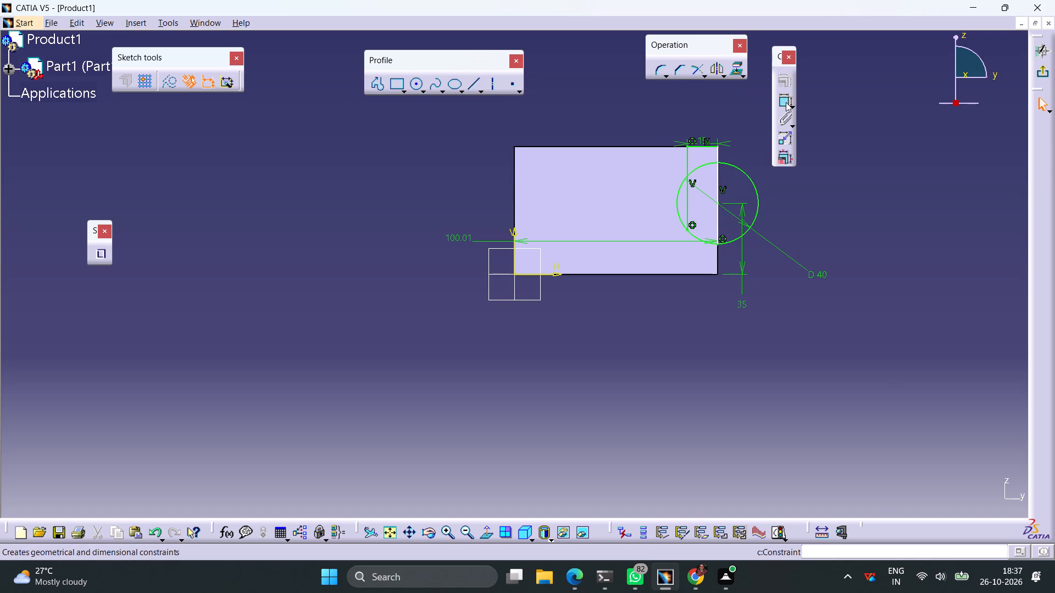
Dimension the length of the vertical line along the block's right edge.
click(784, 100)
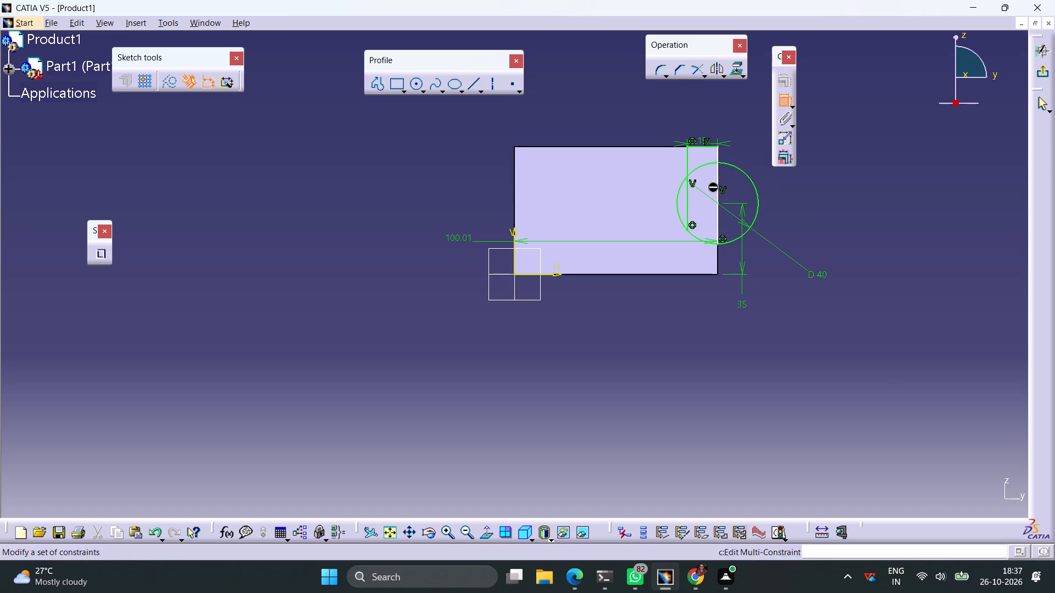
click(718, 181)
click(821, 197)
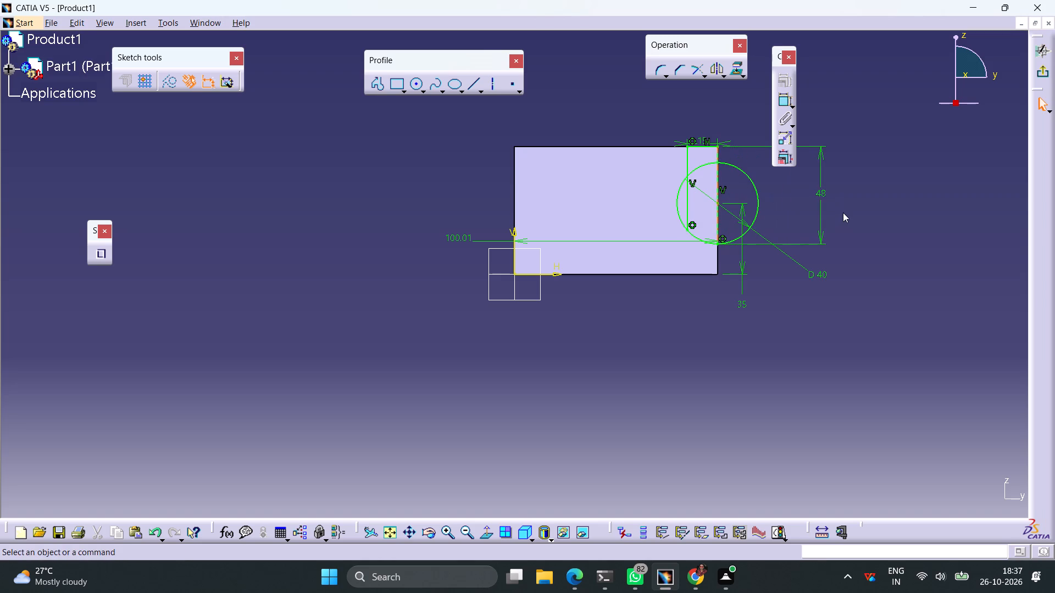
click(843, 214)
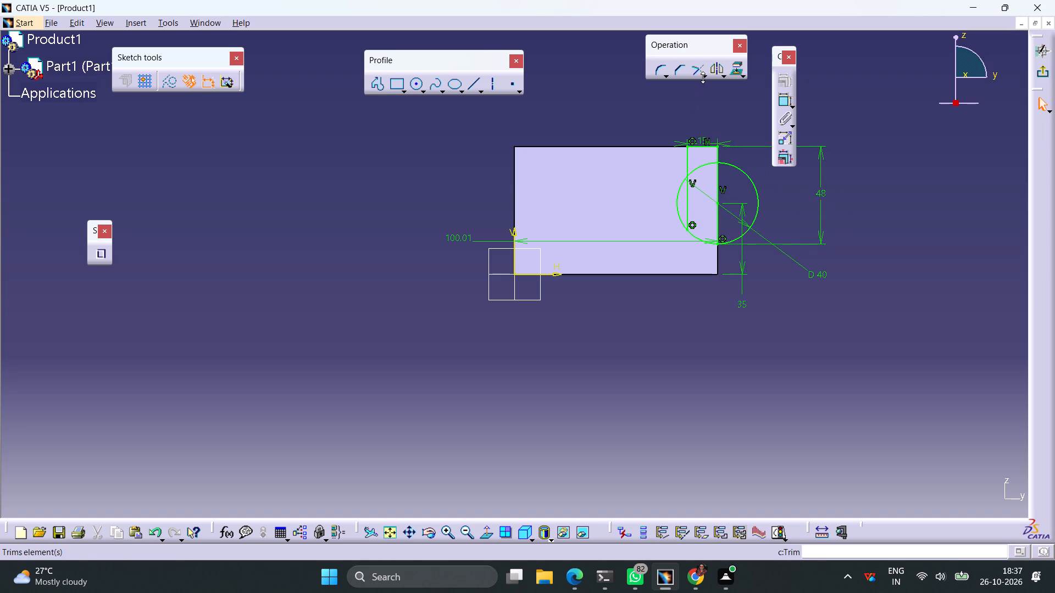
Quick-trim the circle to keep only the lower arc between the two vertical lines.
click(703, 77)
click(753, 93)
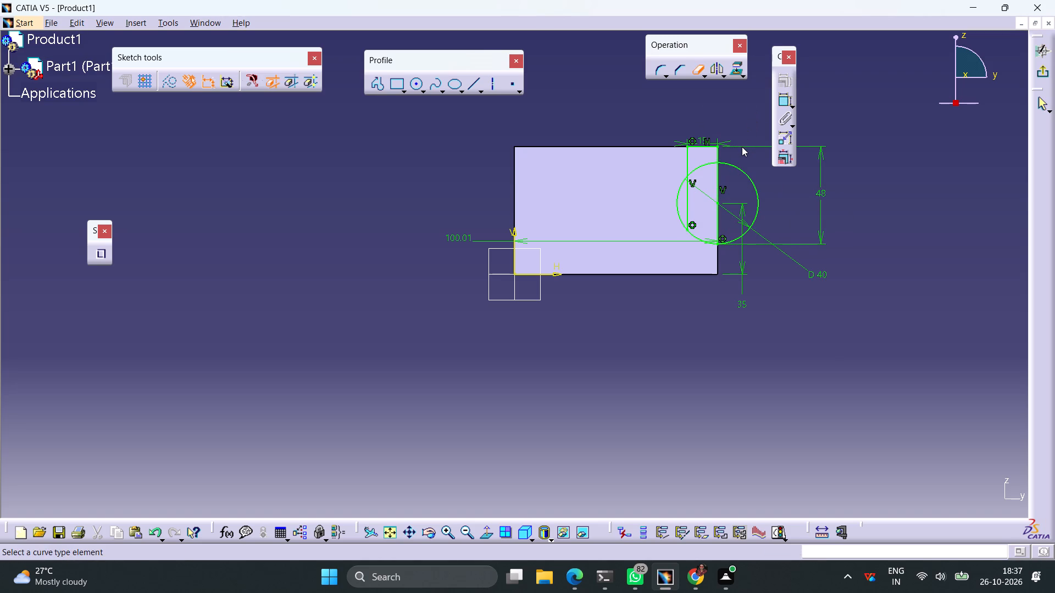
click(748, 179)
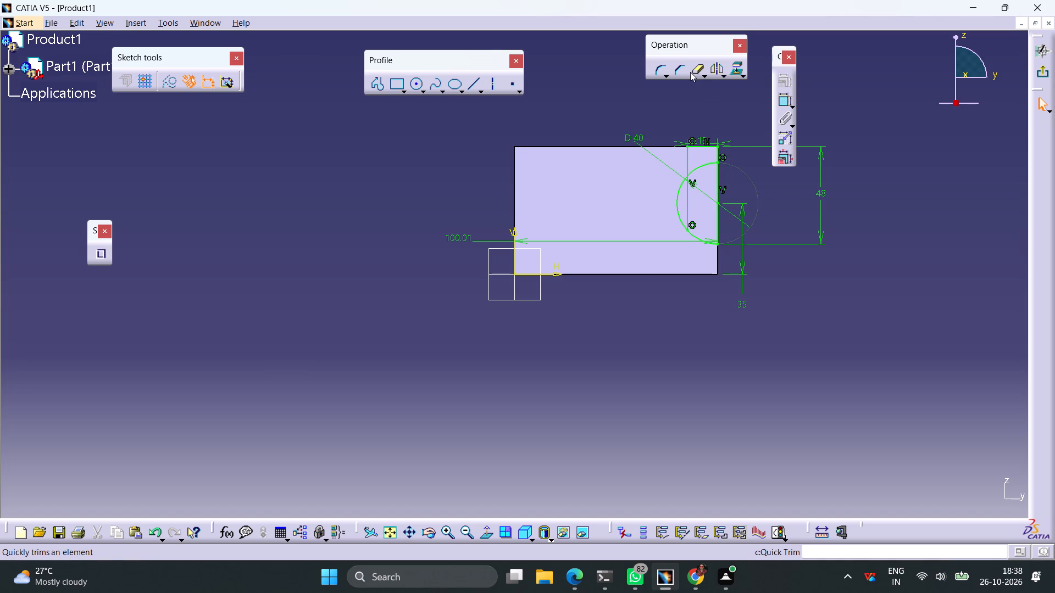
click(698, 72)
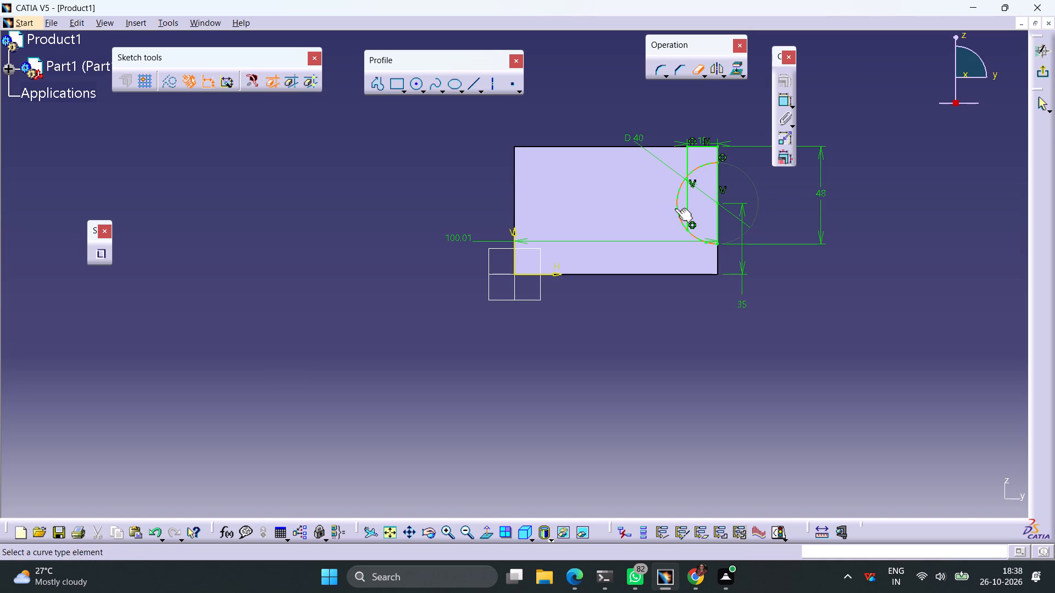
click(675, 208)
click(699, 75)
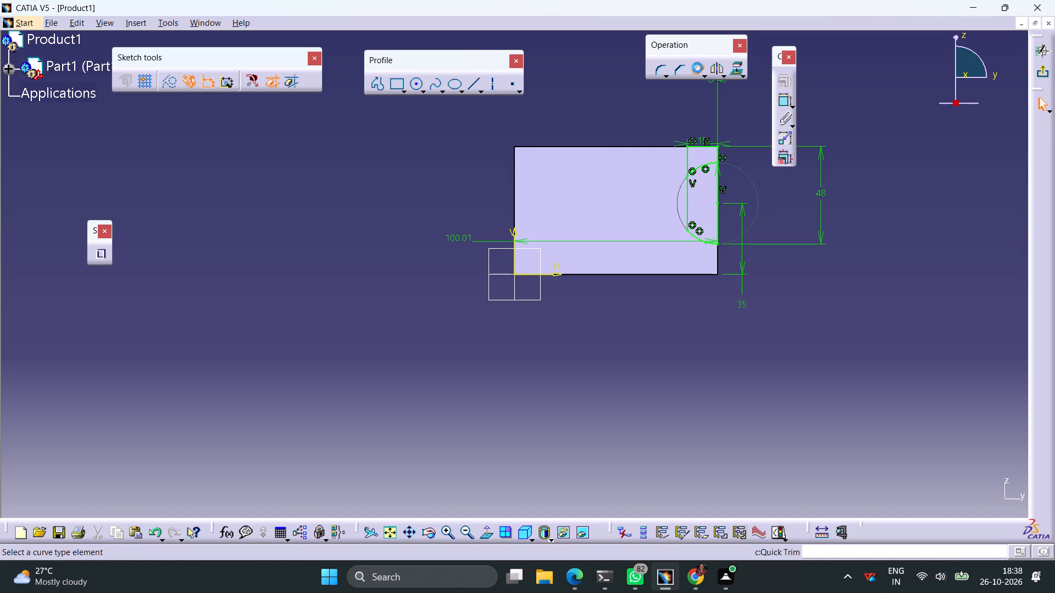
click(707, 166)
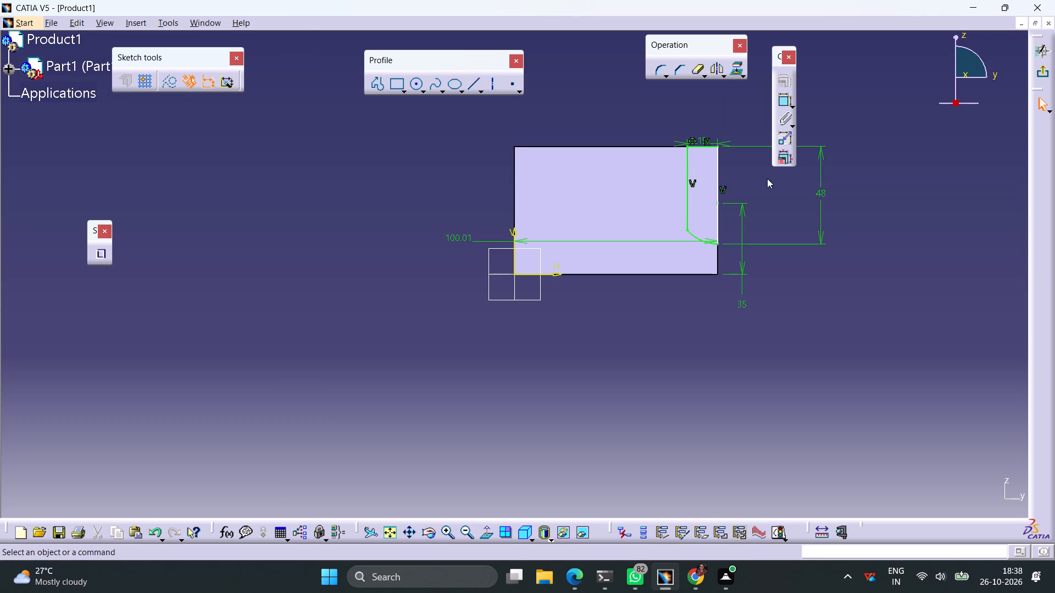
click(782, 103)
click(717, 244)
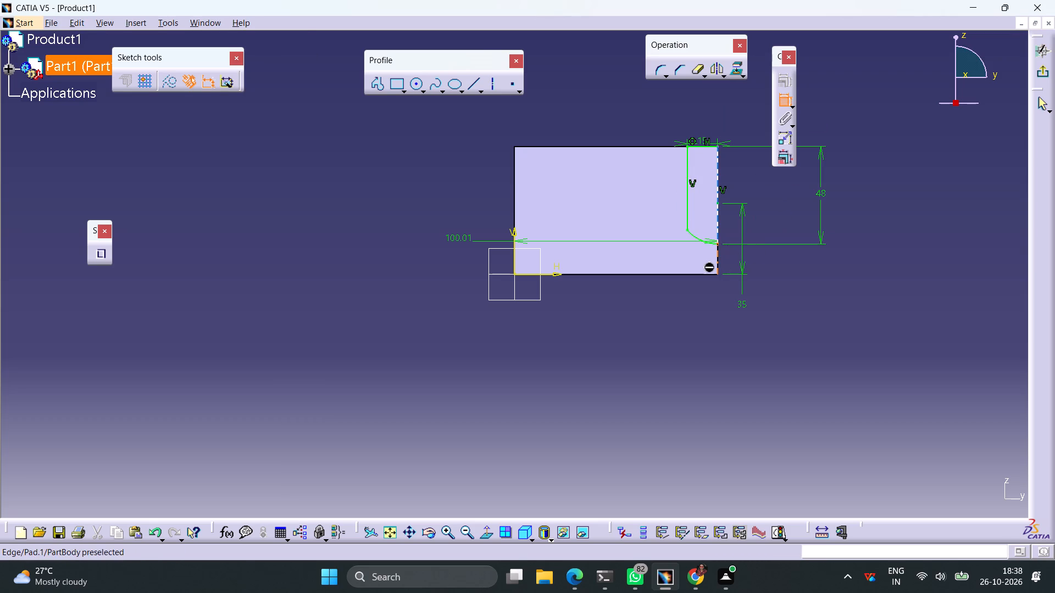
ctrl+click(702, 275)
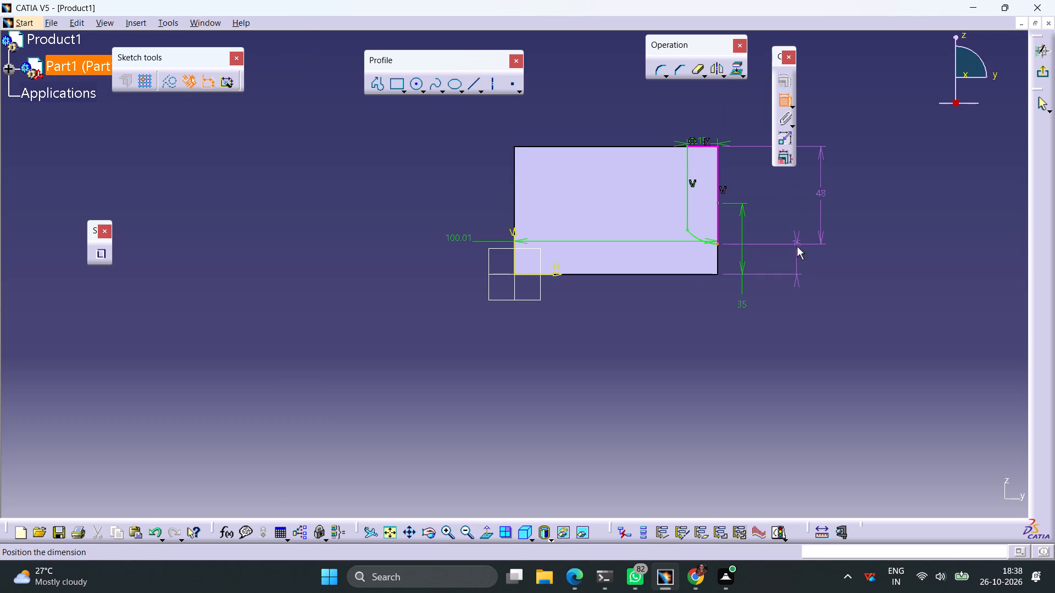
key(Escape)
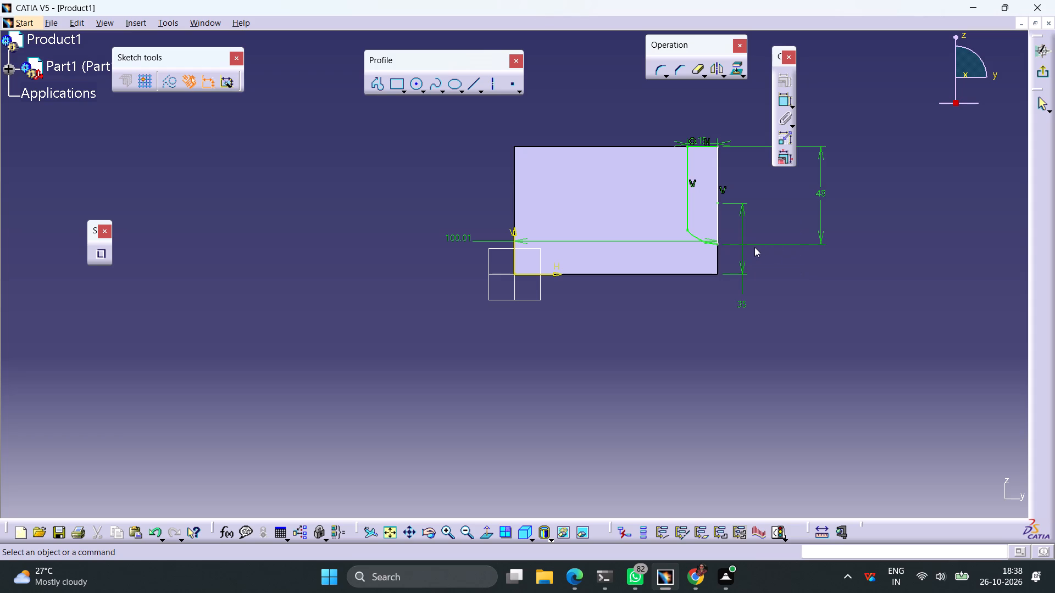
Dimension the horizontal distance between the right vertical line and the sketch's vertical axis, placing it below the block.
click(719, 215)
click(786, 101)
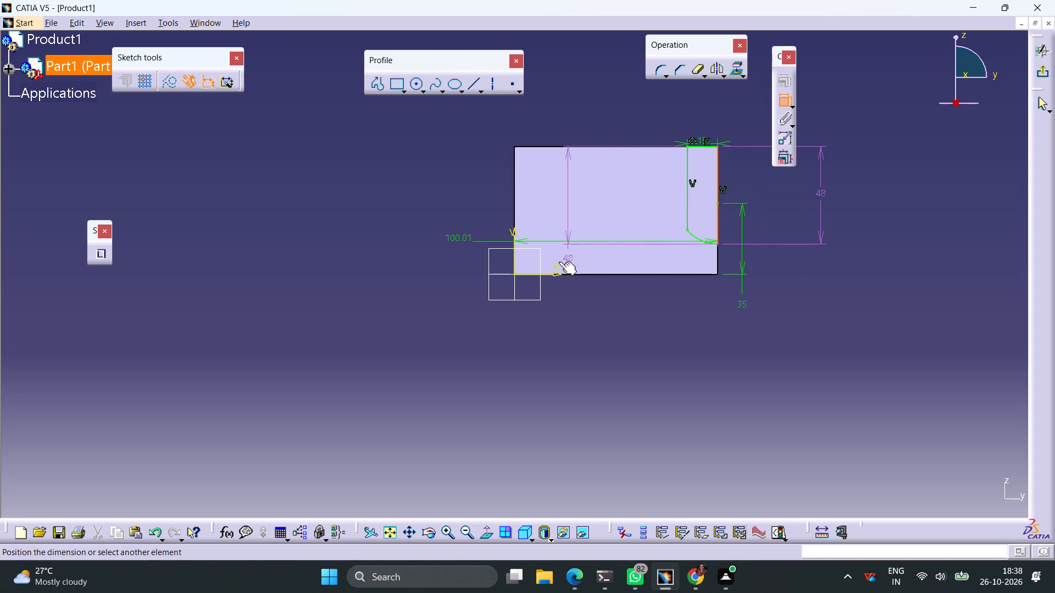
click(516, 255)
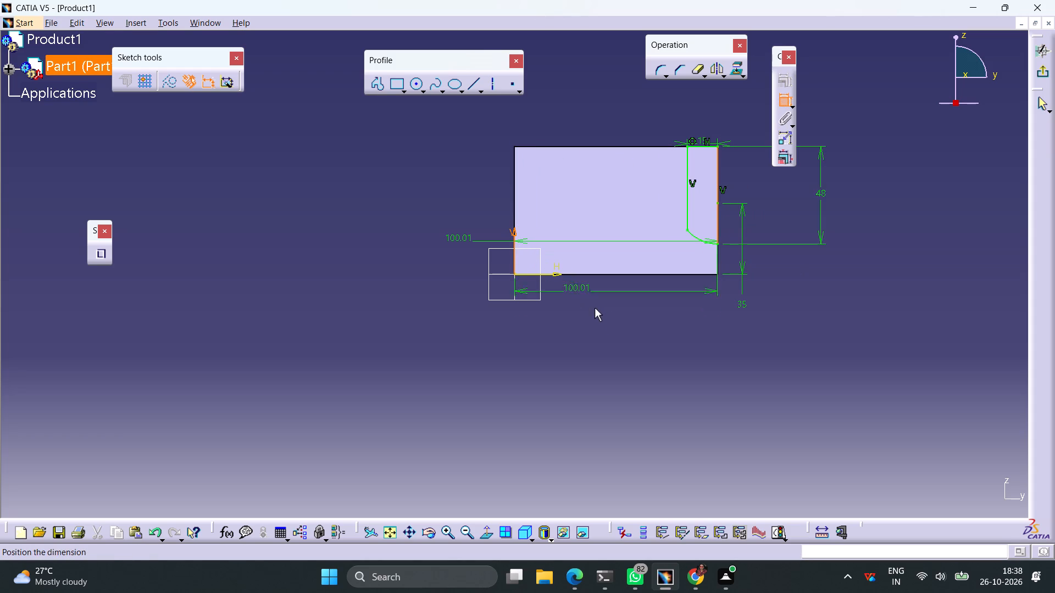
click(602, 317)
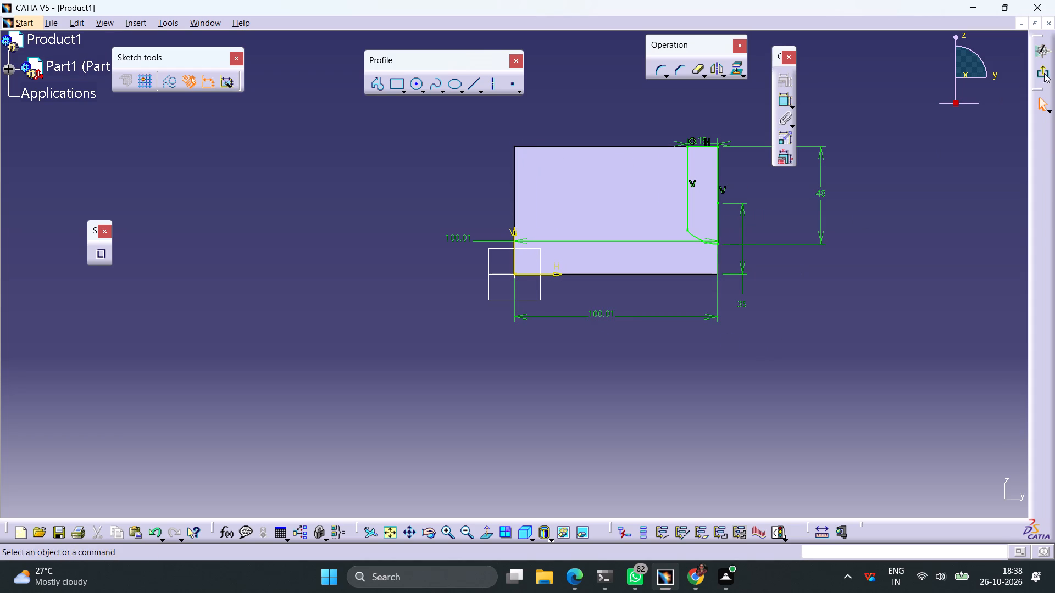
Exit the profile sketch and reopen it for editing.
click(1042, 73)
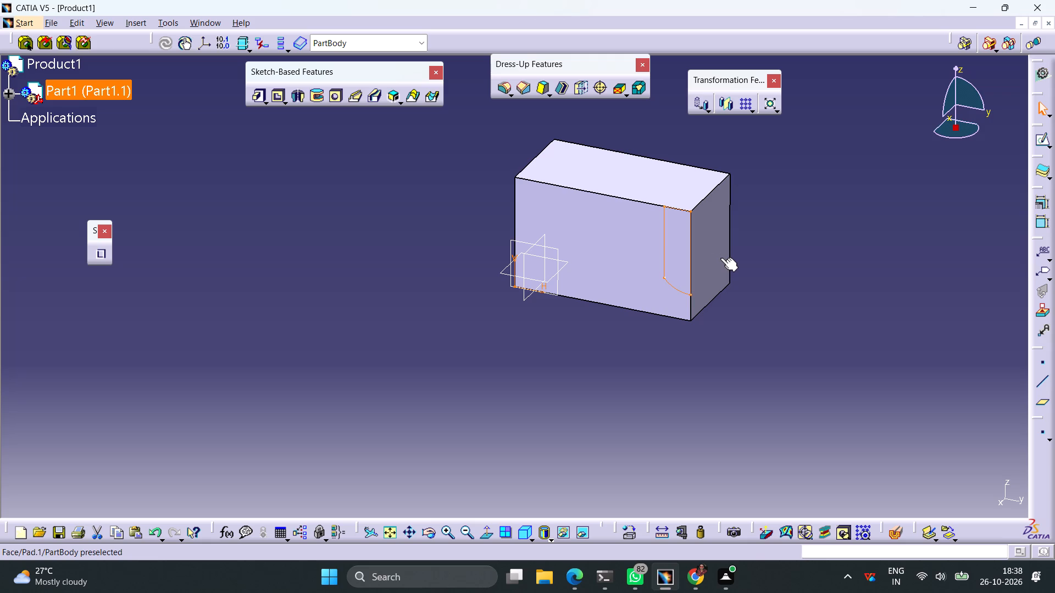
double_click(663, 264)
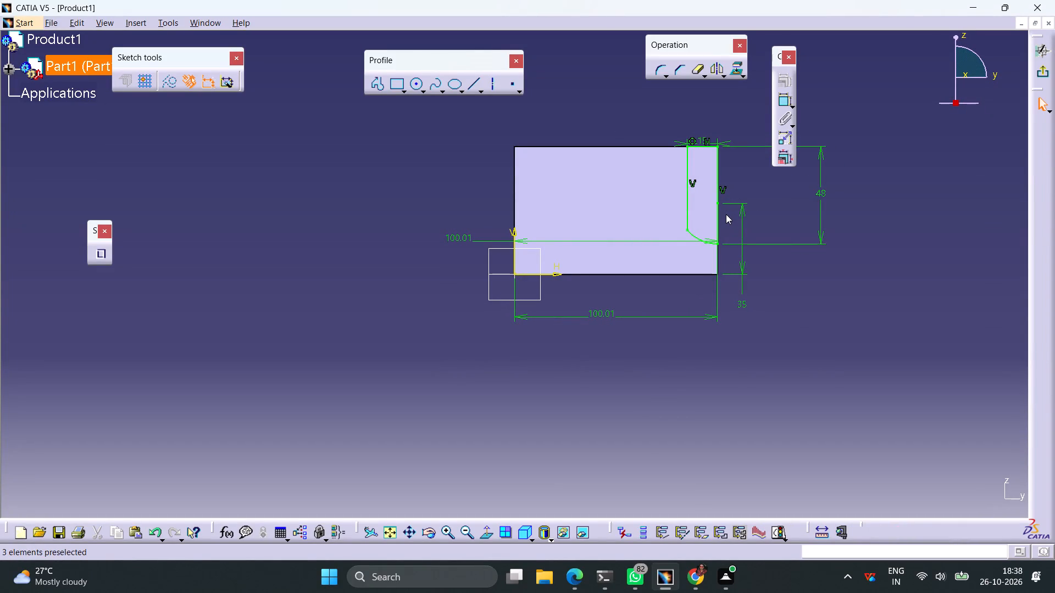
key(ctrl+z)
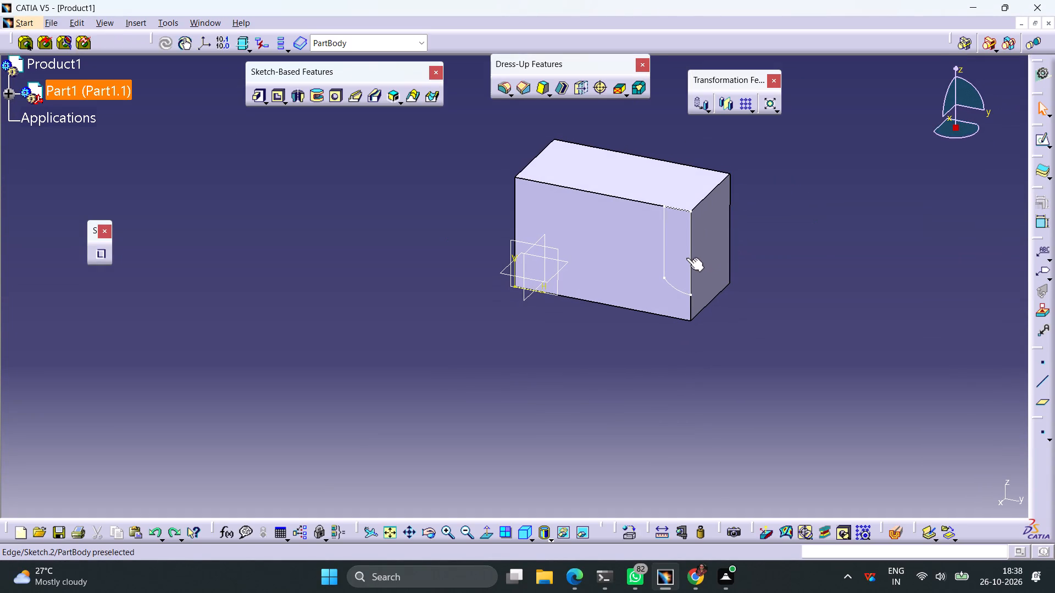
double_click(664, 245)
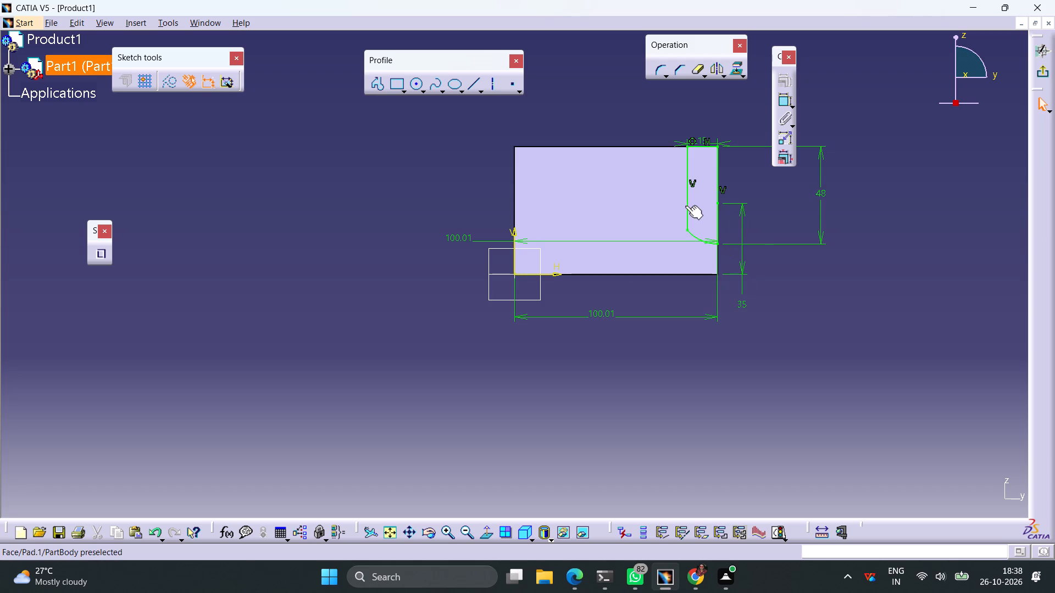
Delete the profile's inner vertical line and its lower arc.
click(685, 205)
key(Delete)
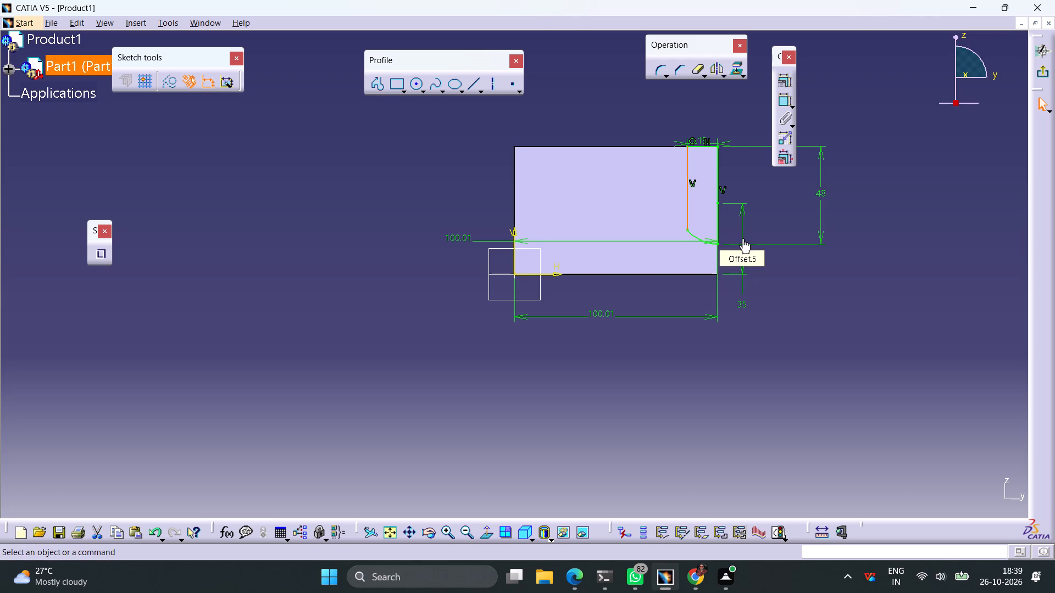
click(691, 235)
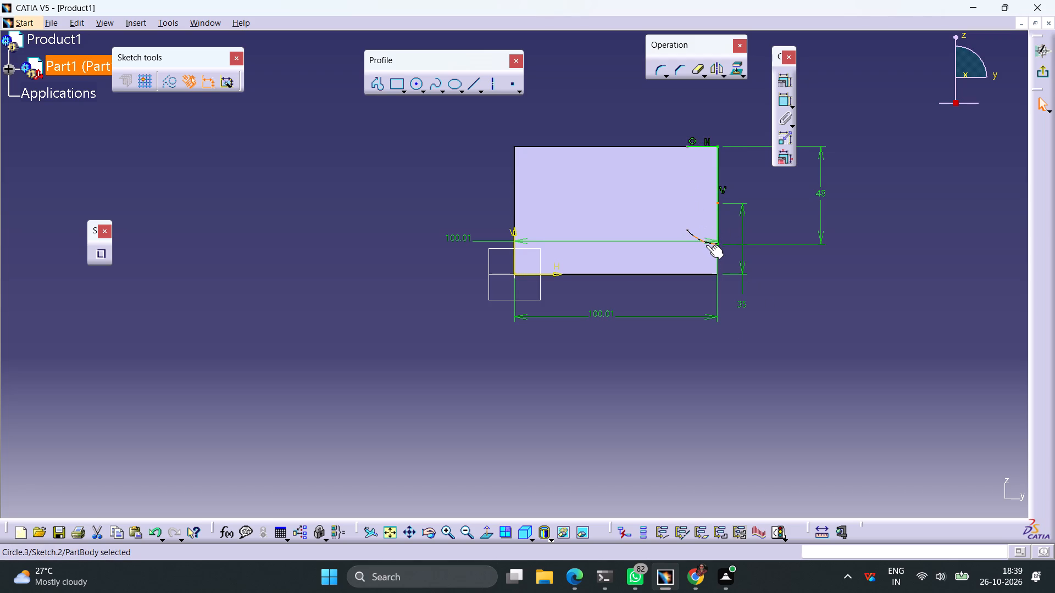
key(Delete)
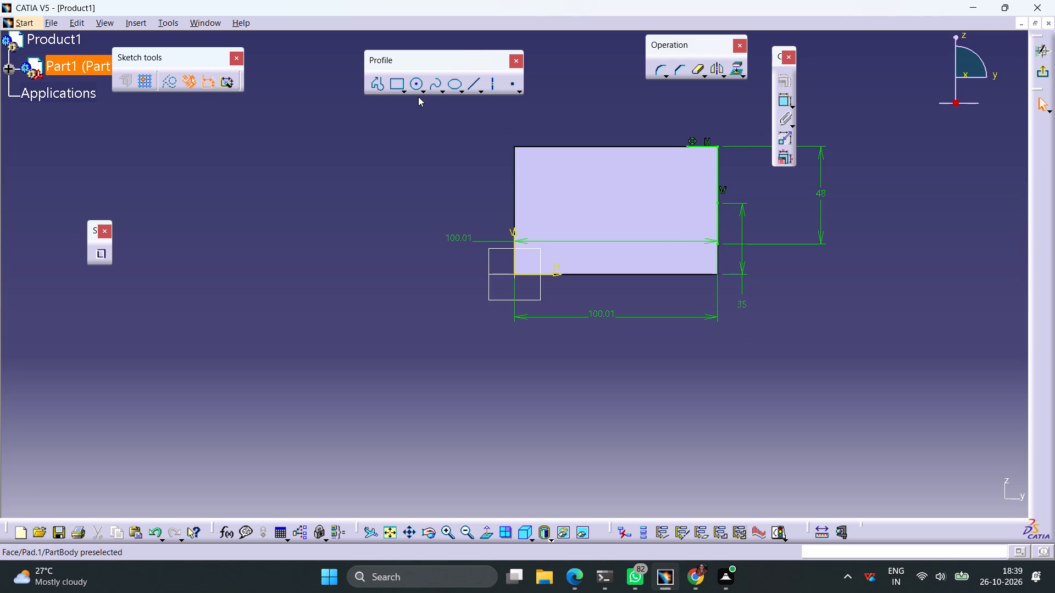
Sketch a circle about 45 mm in diameter centred on the existing centre point on the block's right edge.
click(412, 85)
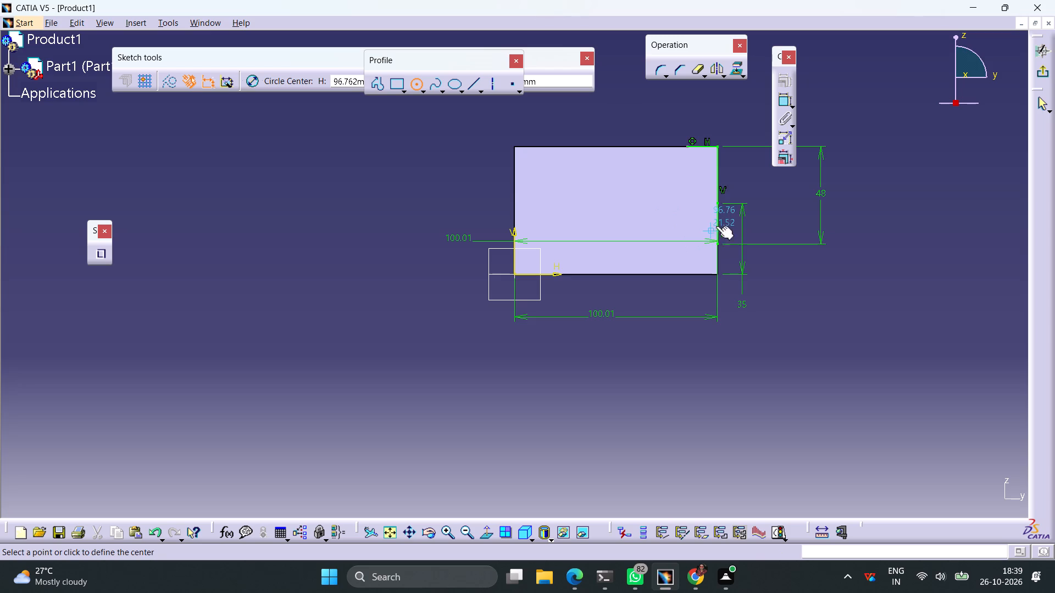
click(715, 202)
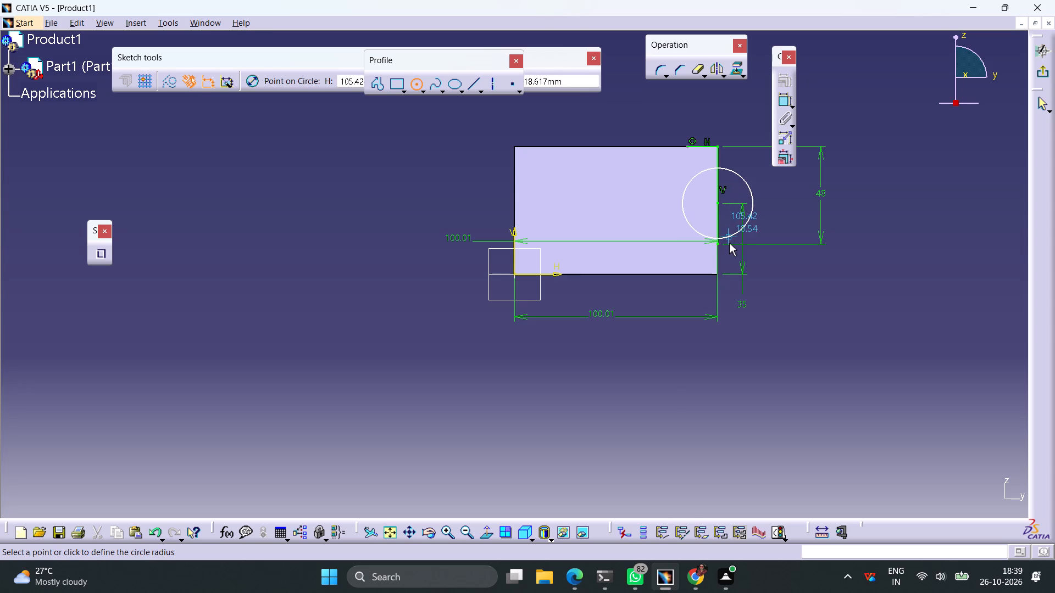
click(738, 245)
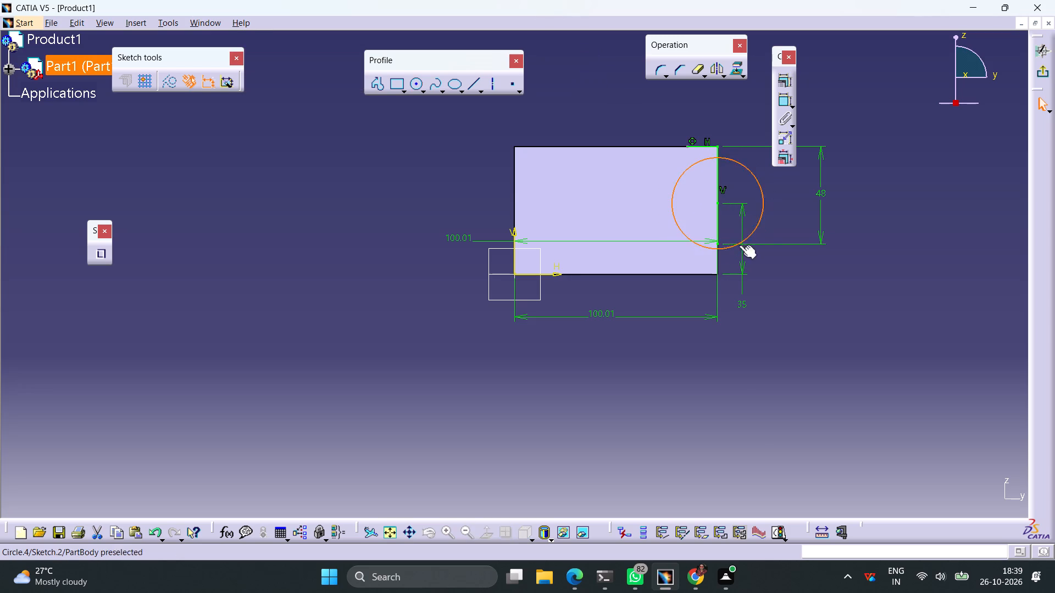
Dimension the new circle's diameter and set it to 40 mm.
click(784, 103)
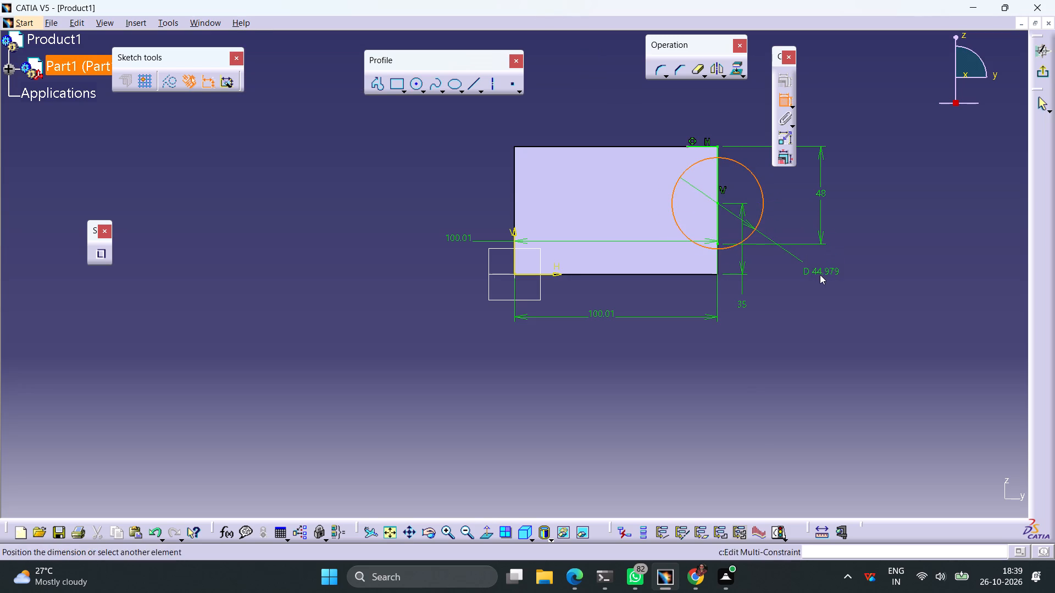
click(820, 275)
double_click(826, 274)
text(40)
key(Return)
click(789, 434)
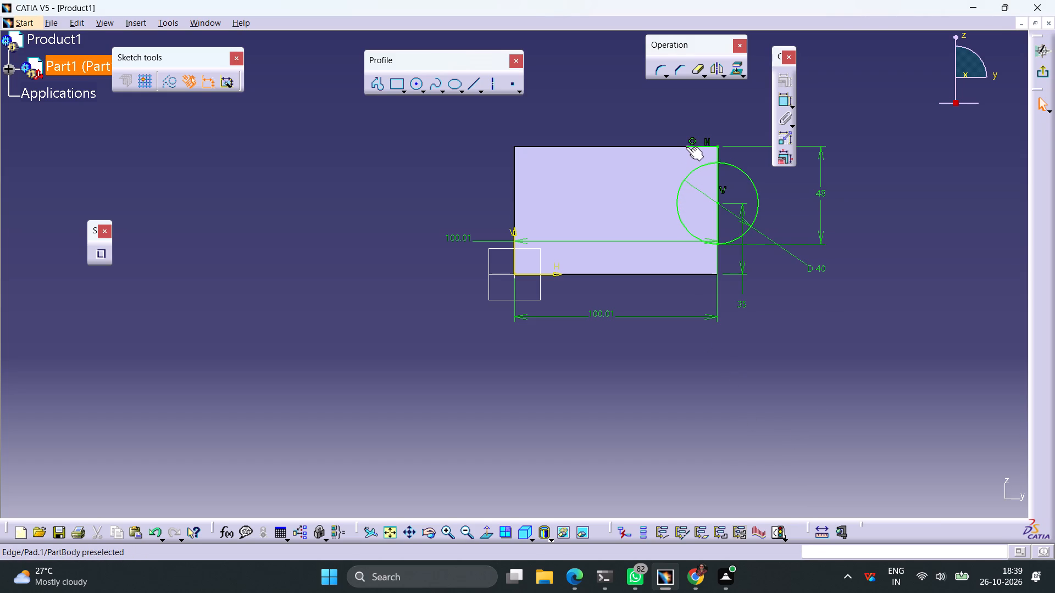
Stretch the horizontal line's left endpoint along the block's top edge to just beyond the circle's left side.
drag(687, 147, 675, 148)
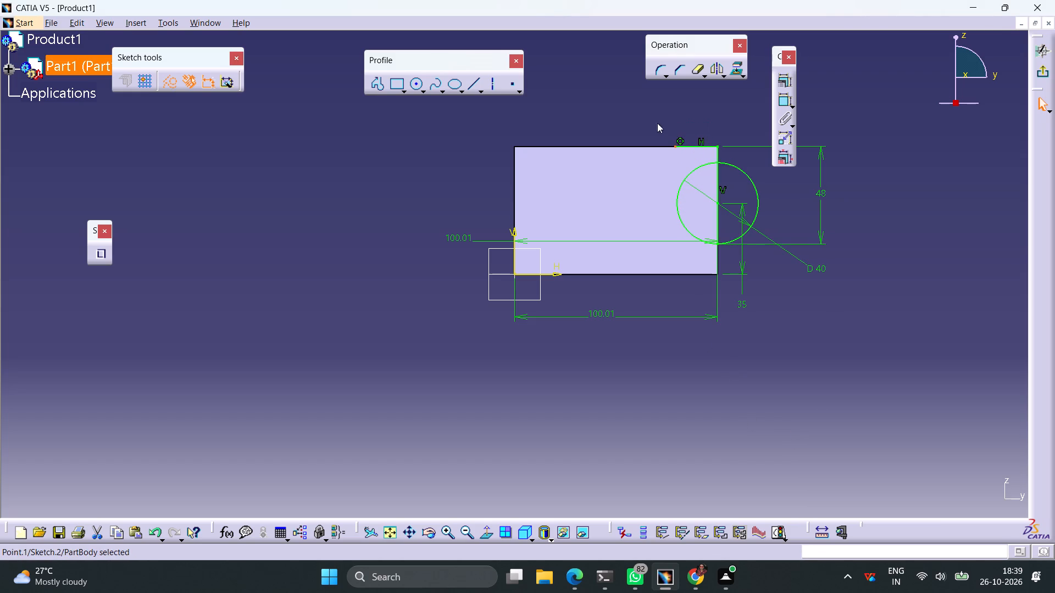
click(654, 121)
Sketch a vertical line to the left of the circle, starting above the block's top edge and ending at circle-centre height.
click(473, 88)
click(634, 127)
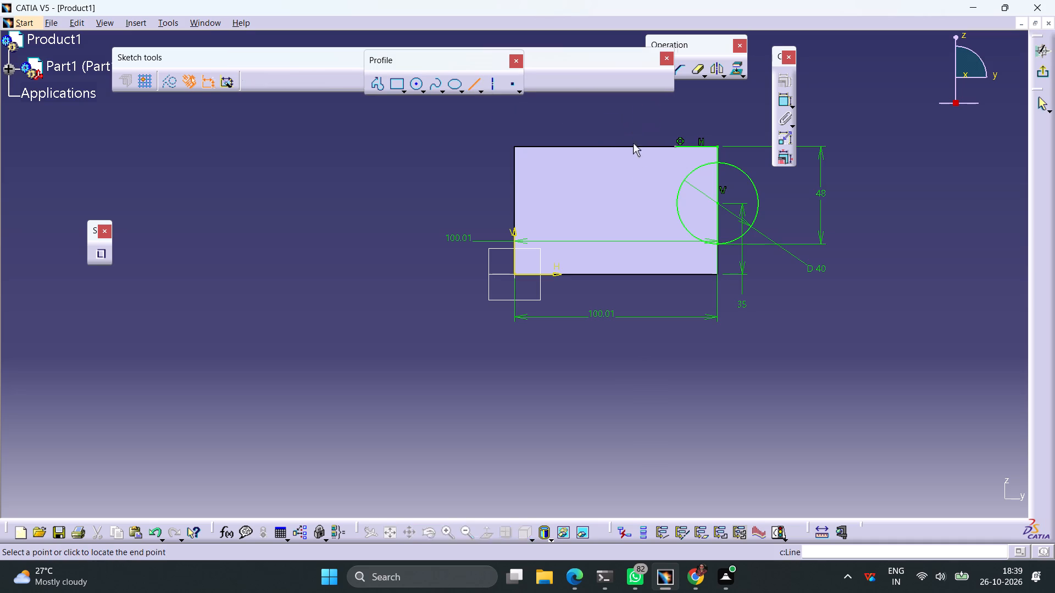
click(632, 202)
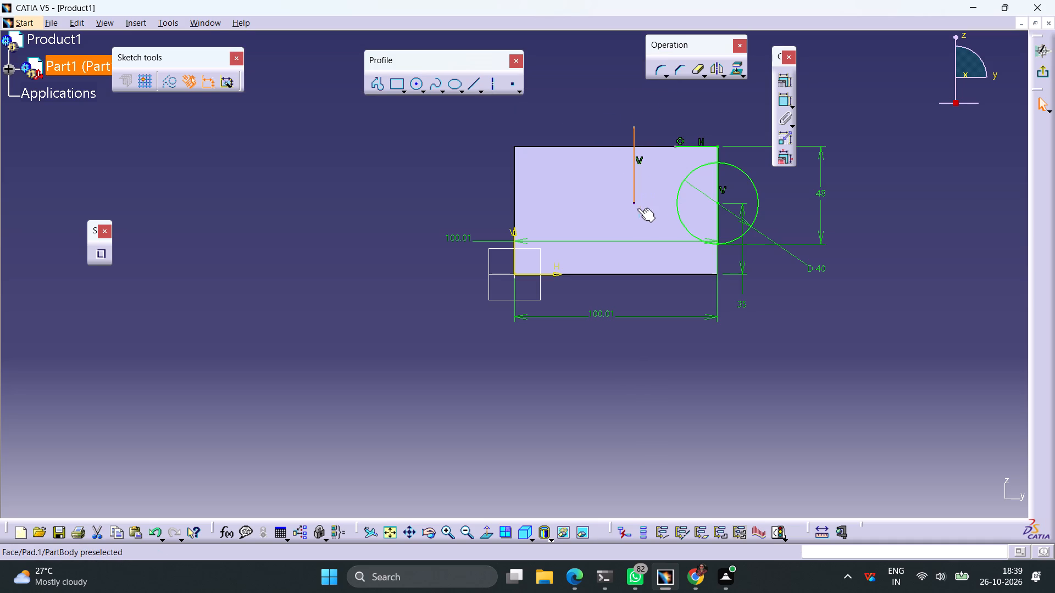
Constrain the vertical line tangent to the 40 mm circle.
ctrl+click(676, 194)
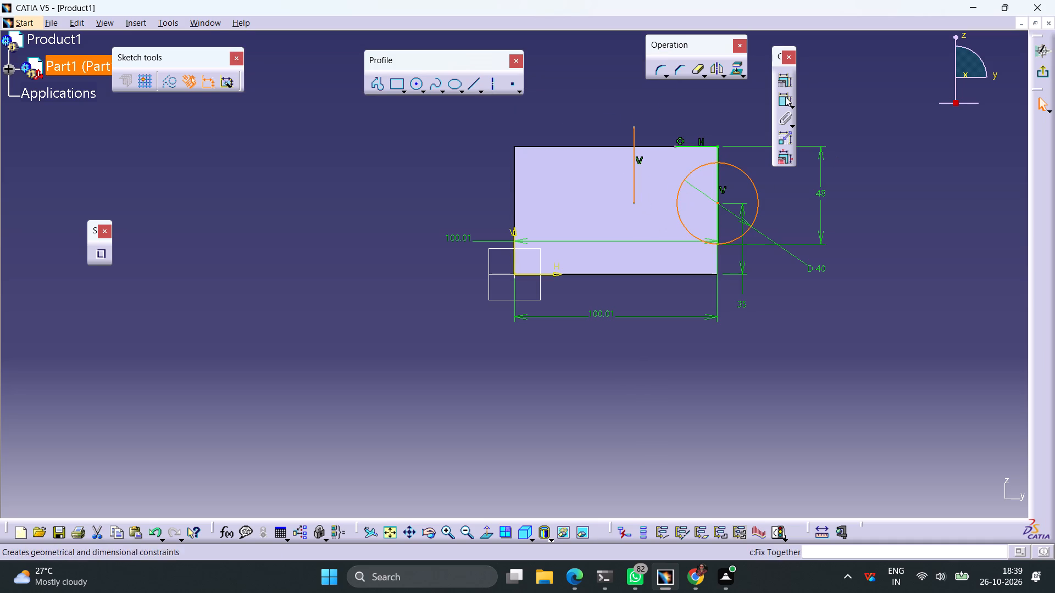
click(784, 80)
click(969, 340)
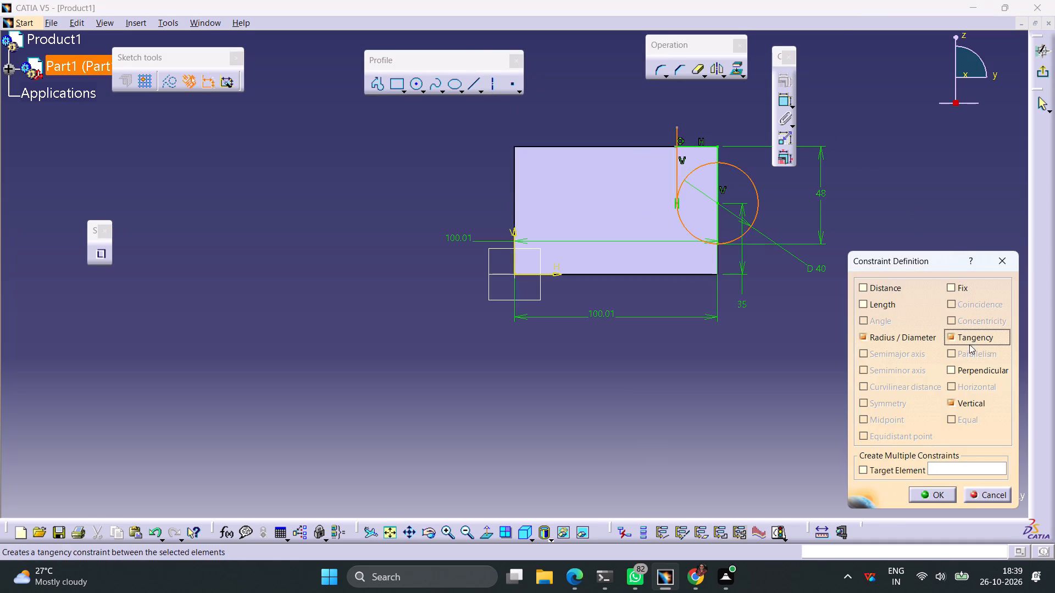
click(942, 490)
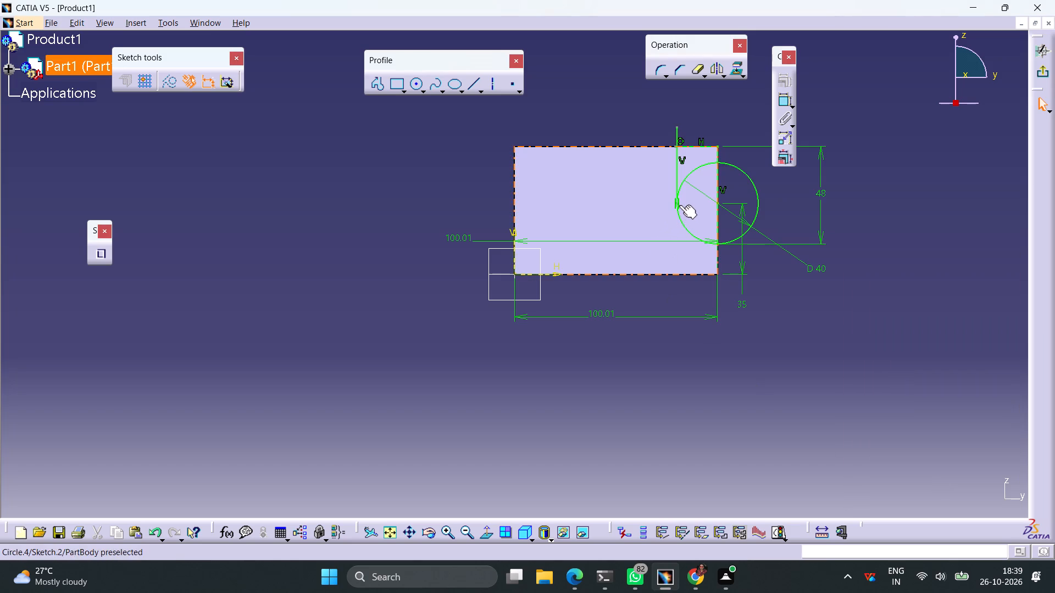
Pull the vertical line's lower endpoint below circle-centre height and make it coincident with the circle.
drag(678, 203, 682, 235)
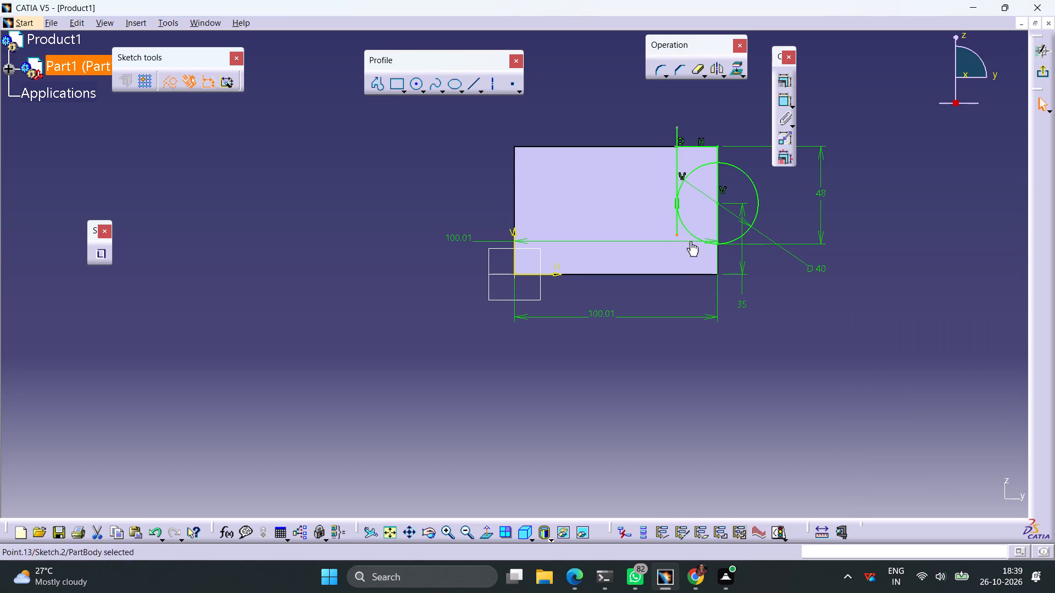
ctrl+click(690, 233)
click(785, 85)
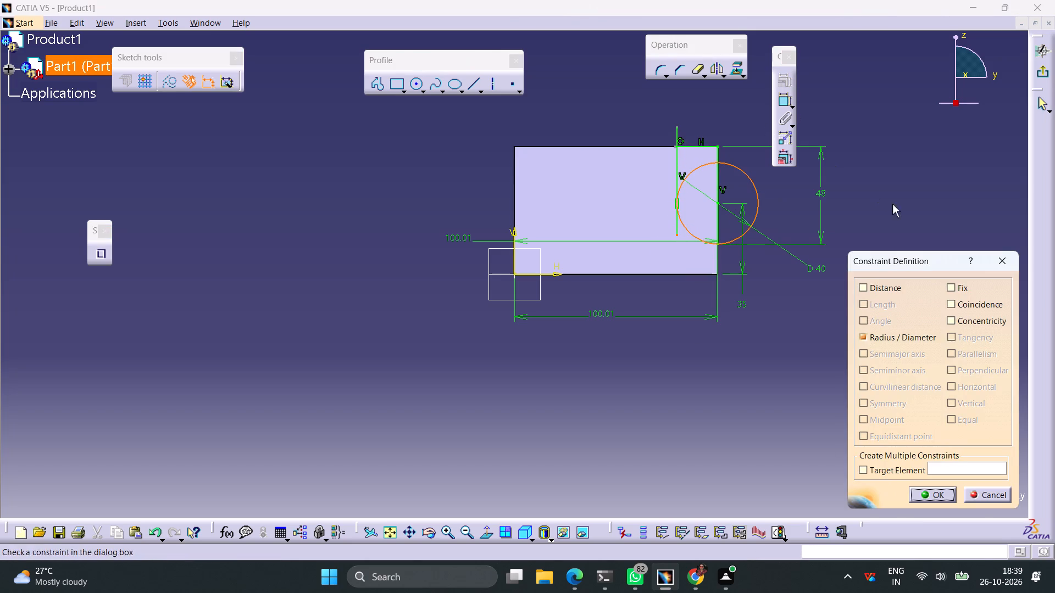
click(978, 307)
click(938, 491)
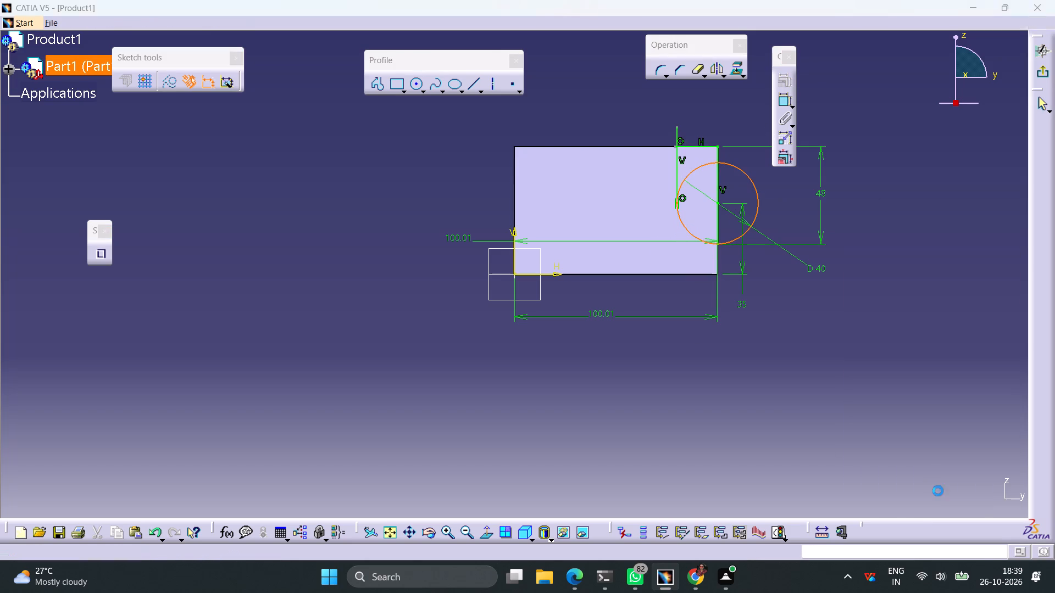
Make the left endpoint of the horizontal line on the block's top edge coincident with the vertical line.
ctrl+middle_drag(691, 160, 679, 116)
middle_drag(700, 135, 597, 354)
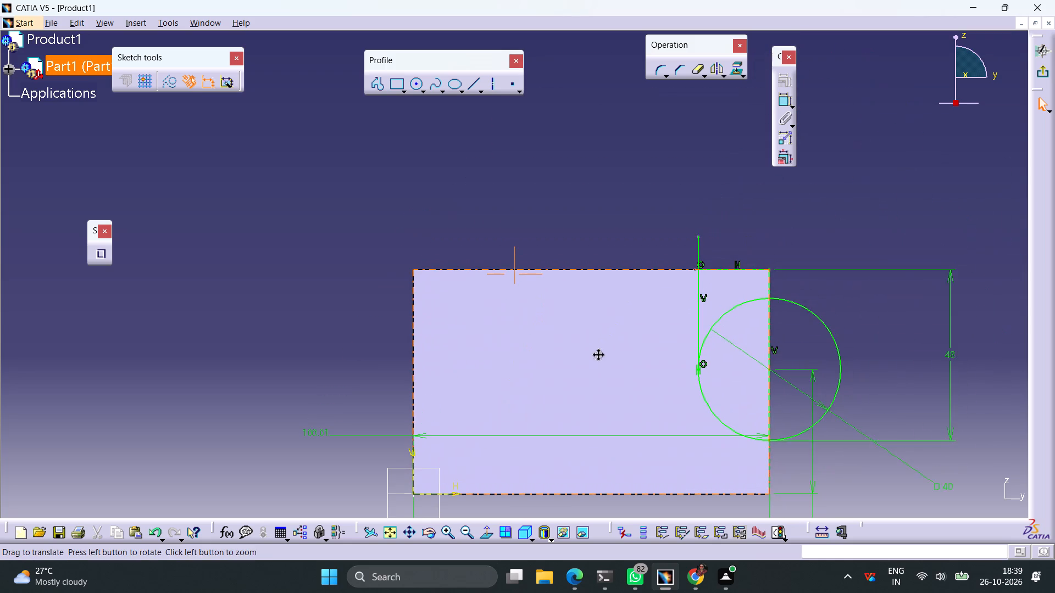
middle_drag(597, 354, 597, 355)
click(694, 271)
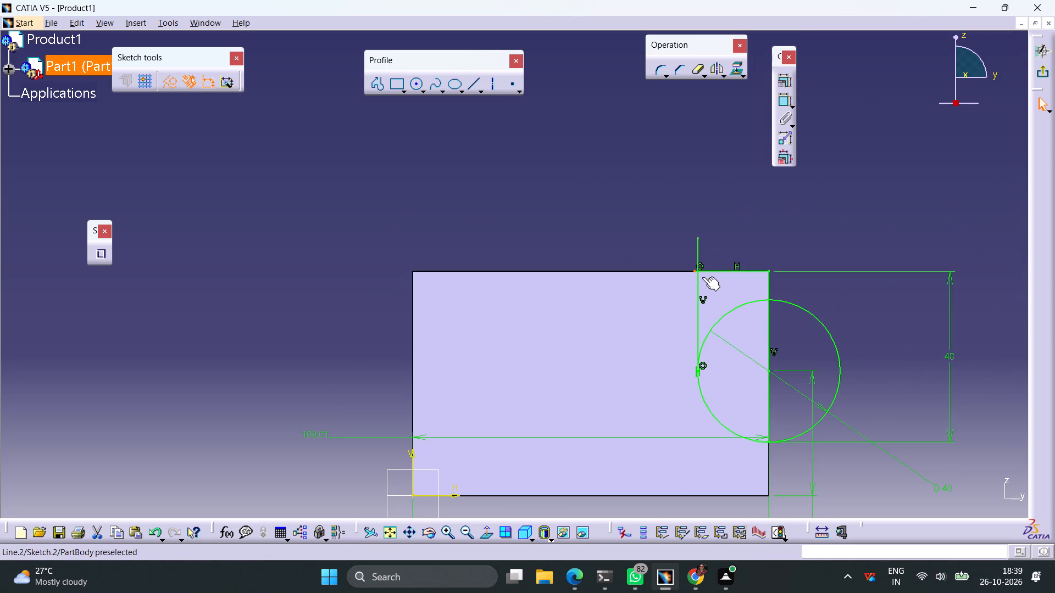
ctrl+click(698, 280)
click(786, 80)
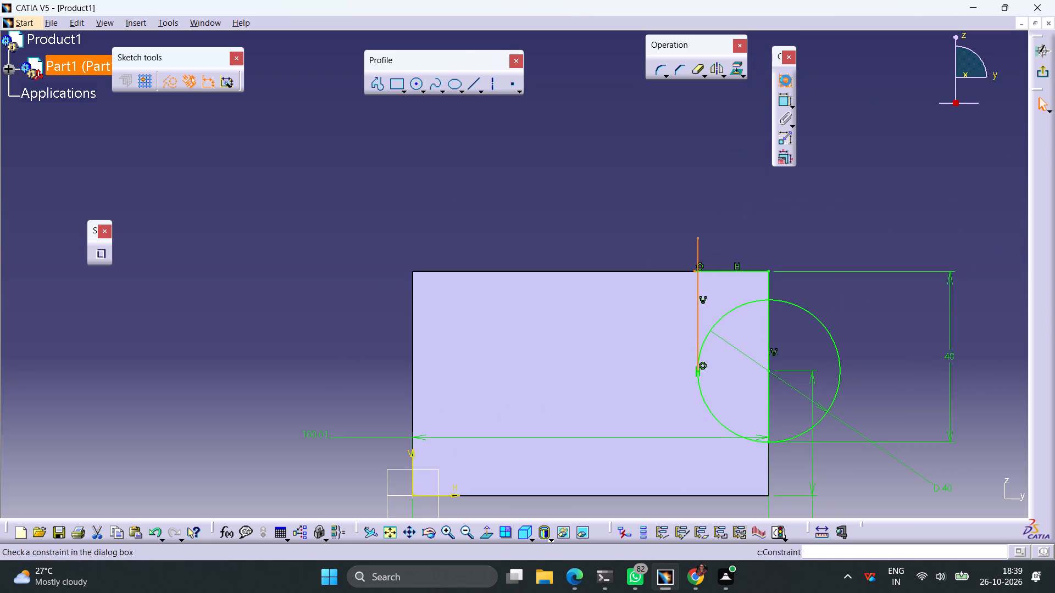
click(954, 301)
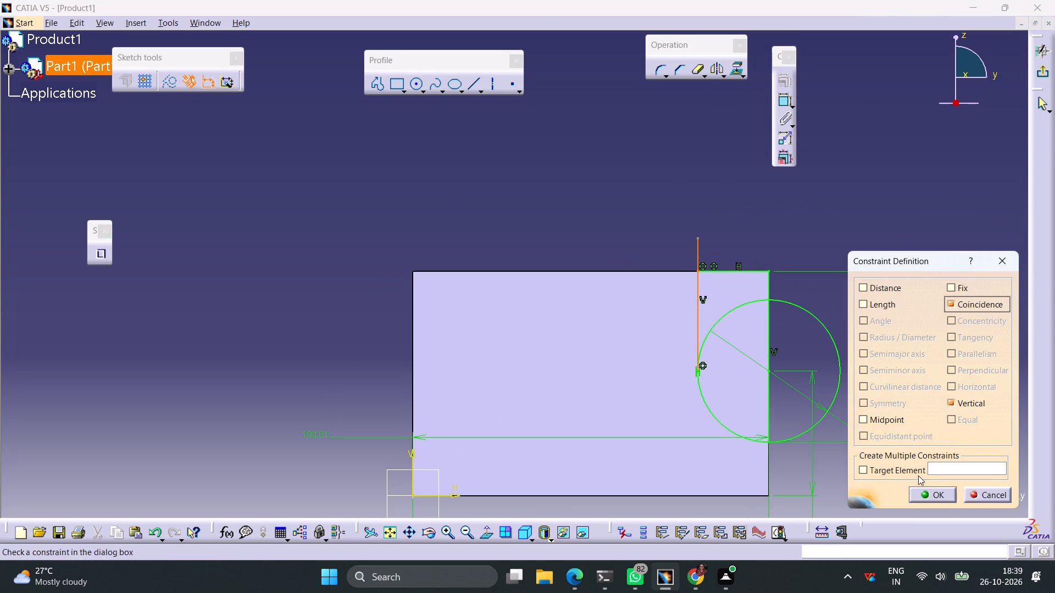
click(921, 484)
click(919, 497)
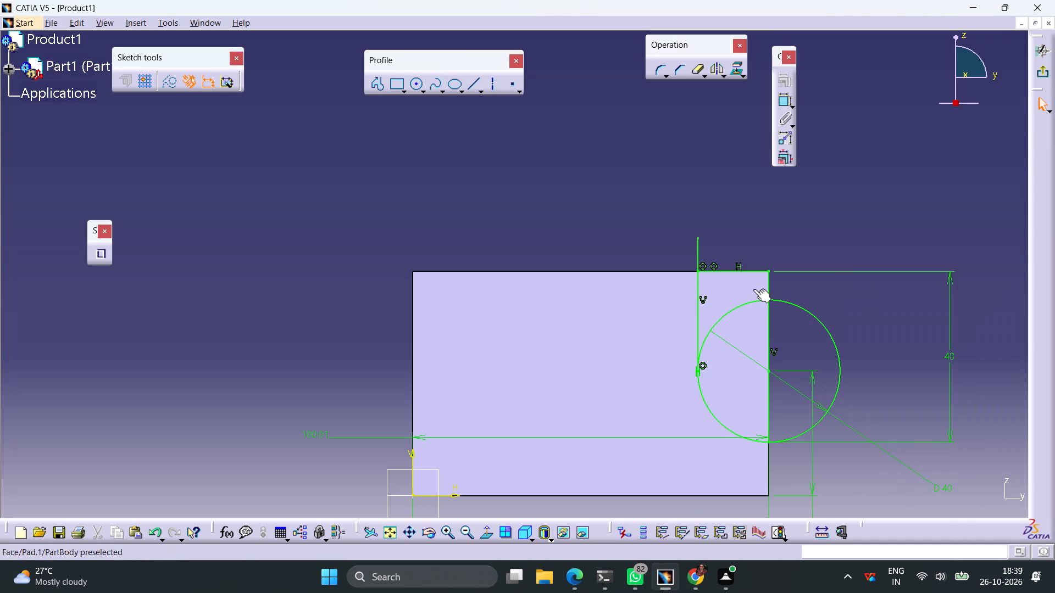
Make the vertical line's upper endpoint coincident with the horizontal line on the block's top edge.
click(698, 237)
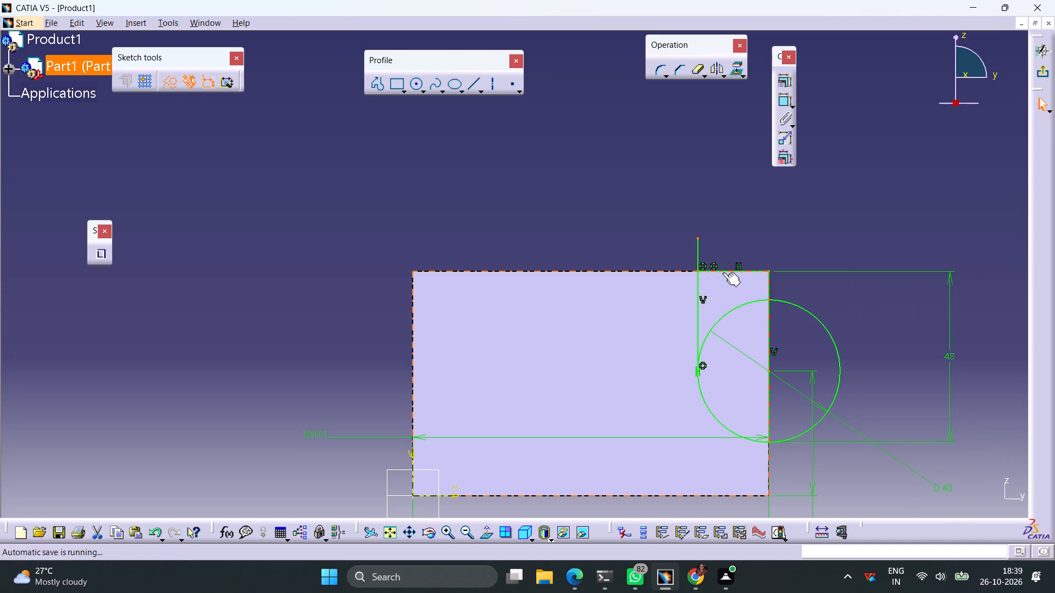
ctrl+click(723, 271)
click(785, 77)
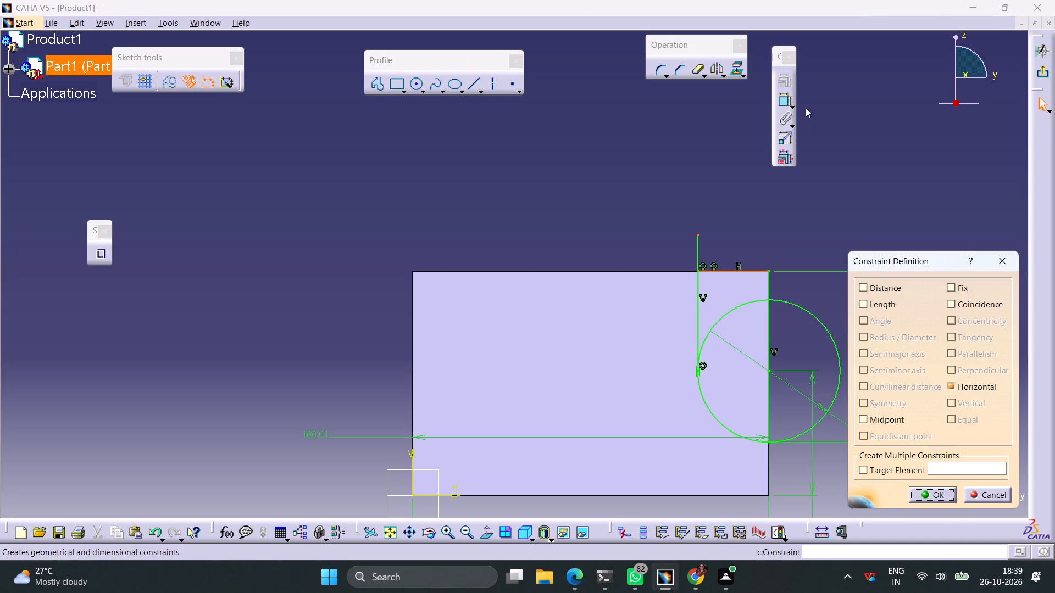
click(960, 303)
click(953, 496)
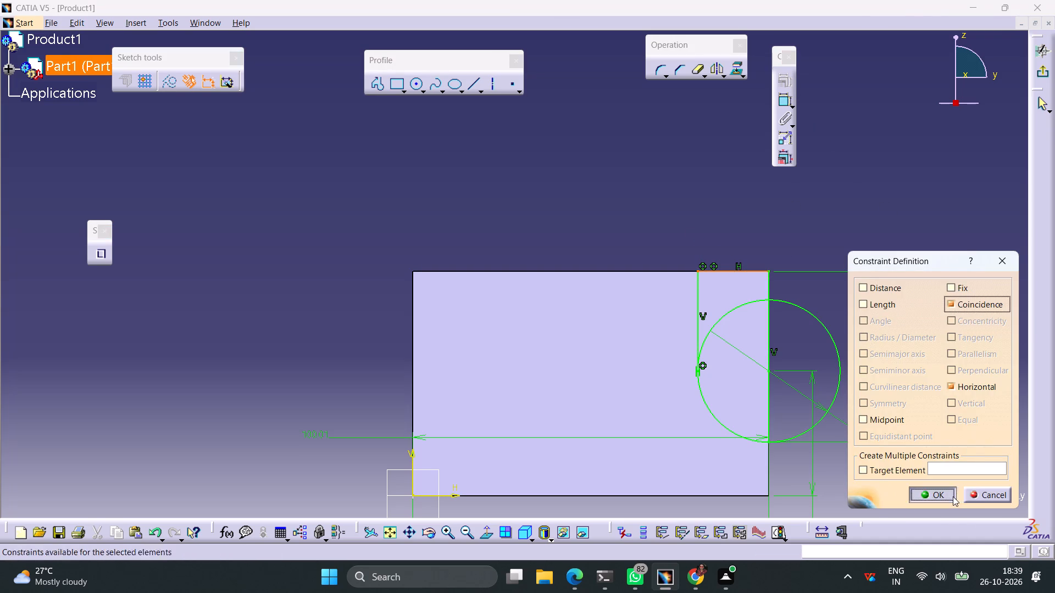
Quick Trim the circle's upper-left arc and its part outside the block, leaving only the lower-left quarter arc.
click(697, 74)
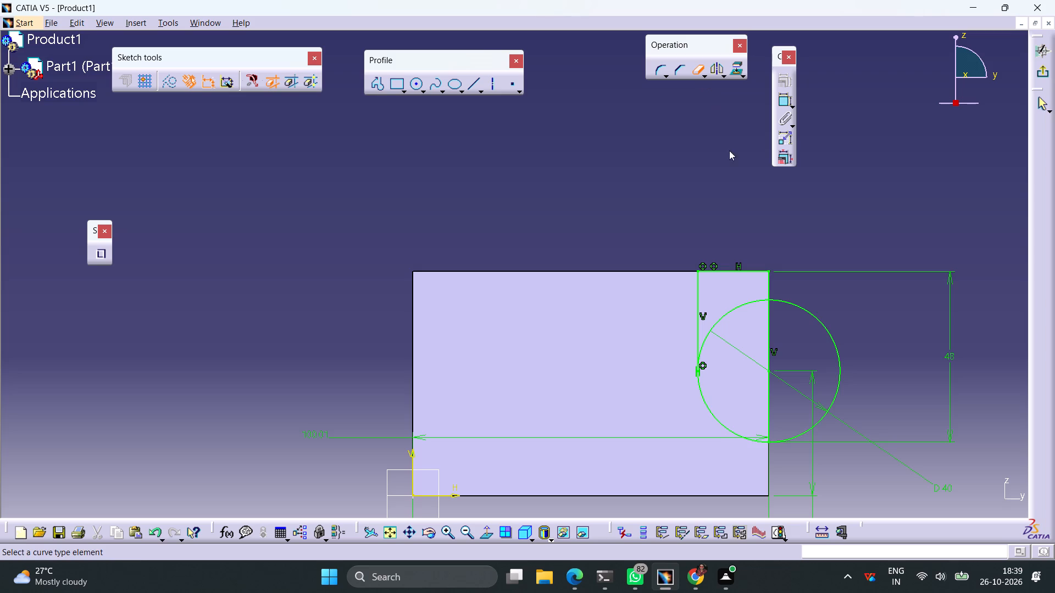
click(747, 305)
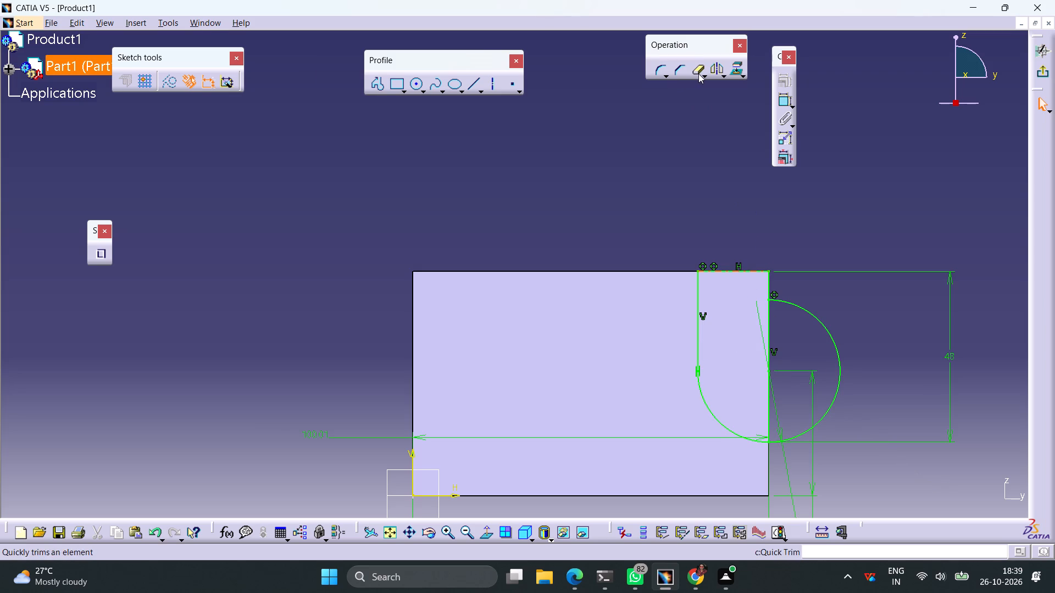
click(699, 73)
click(821, 325)
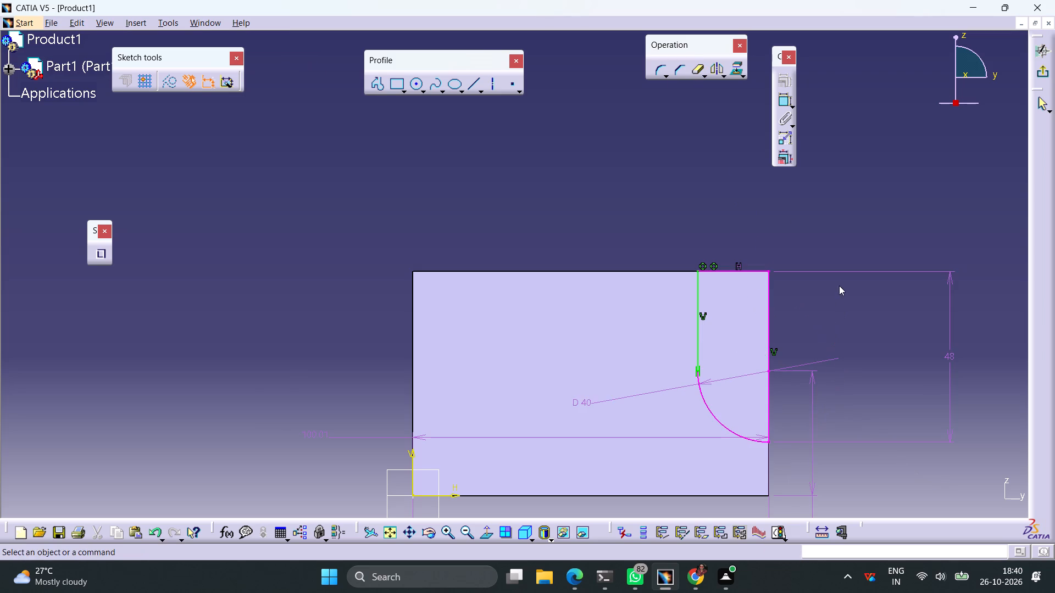
Delete the 48 mm length dimension of the line along the block's right edge.
click(950, 357)
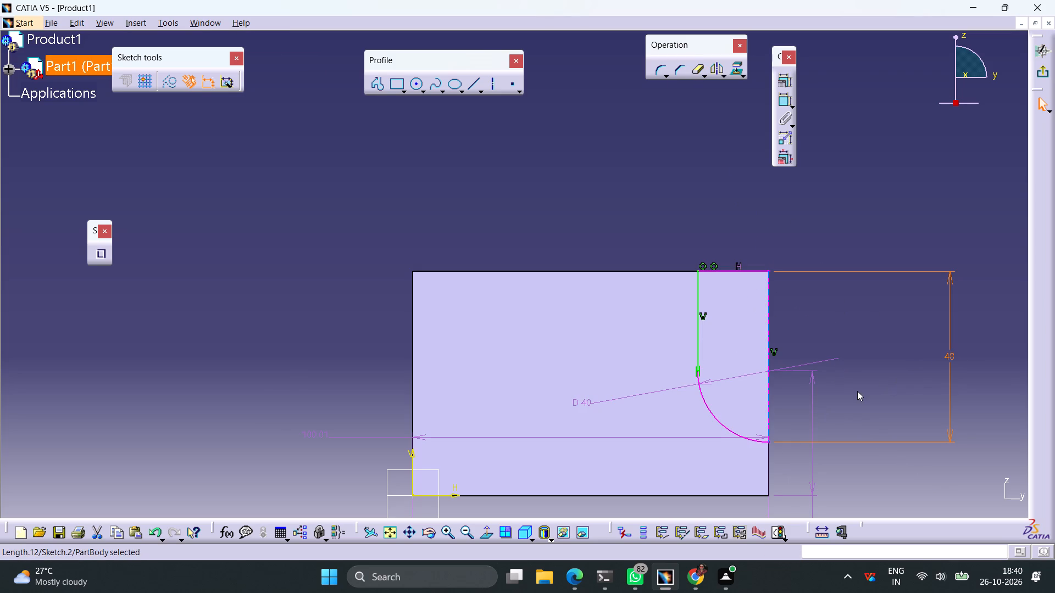
key(Delete)
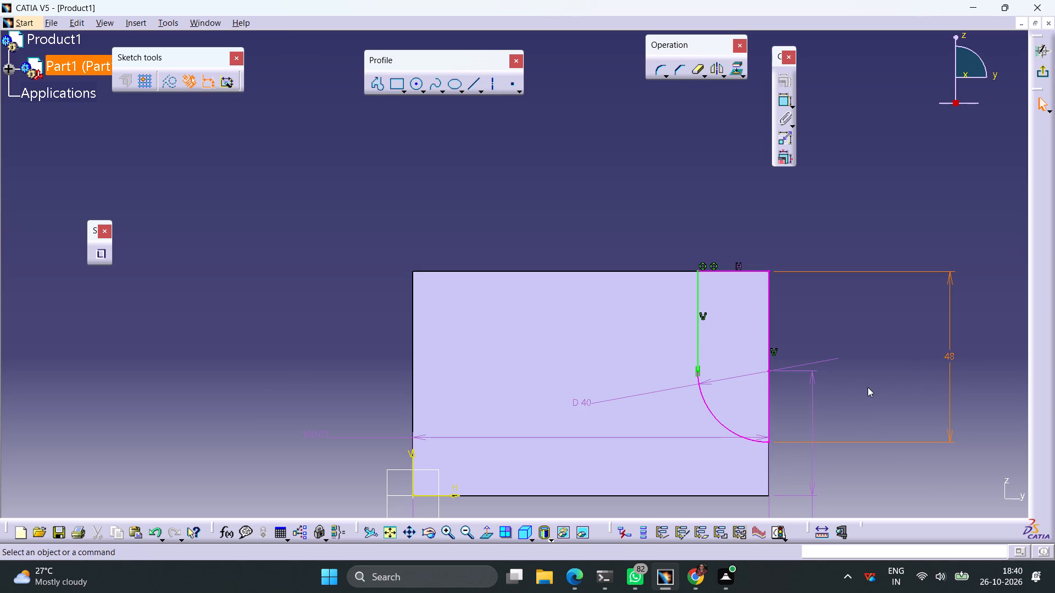
Exit the sketch and cut its profile into the block as a Pocket with a depth of 9 mm.
click(1037, 78)
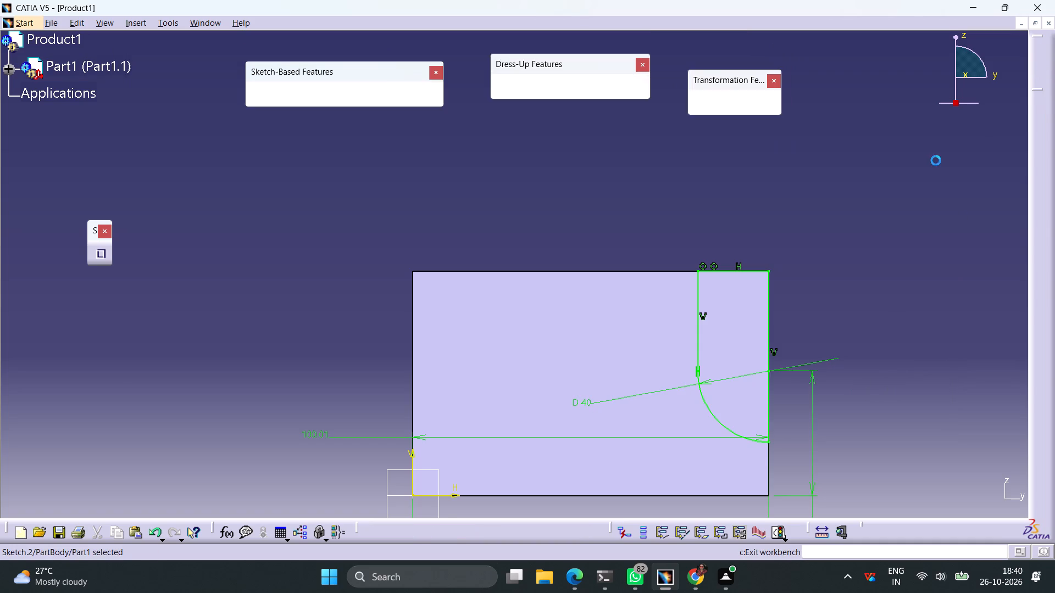
click(276, 99)
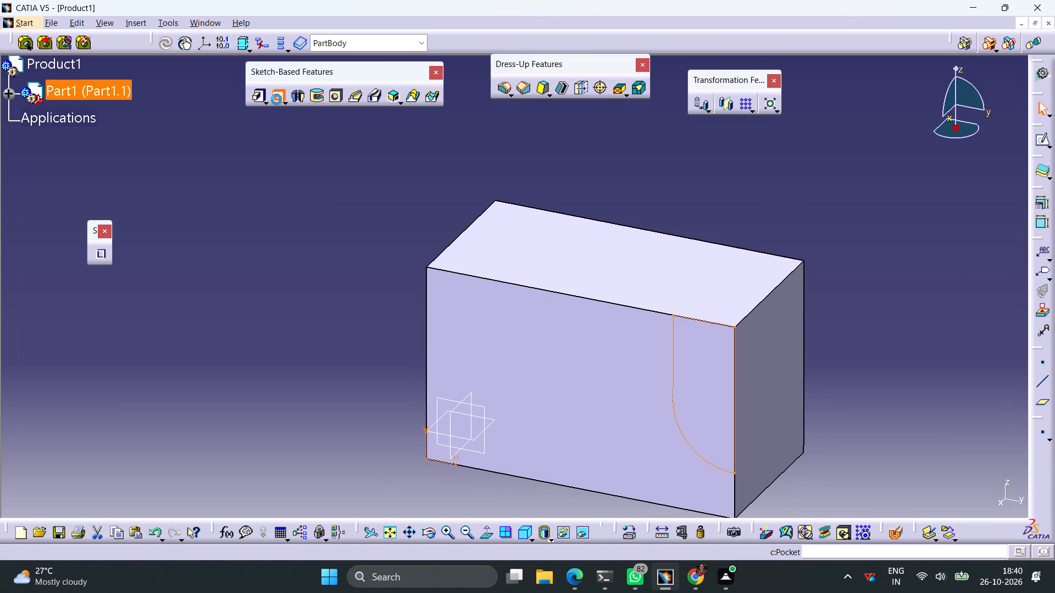
key(9)
key(Return)
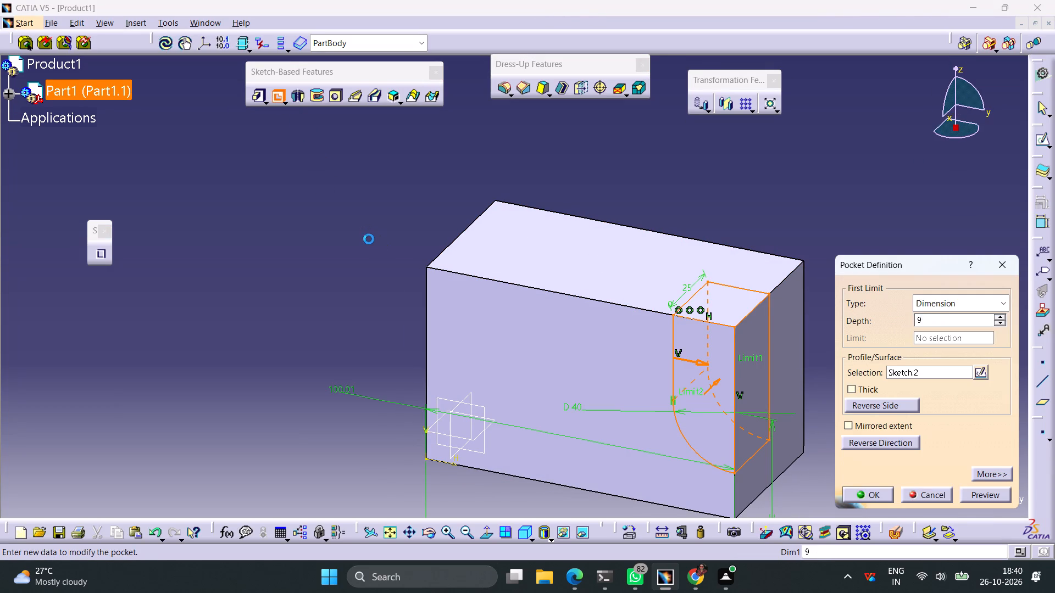
click(753, 190)
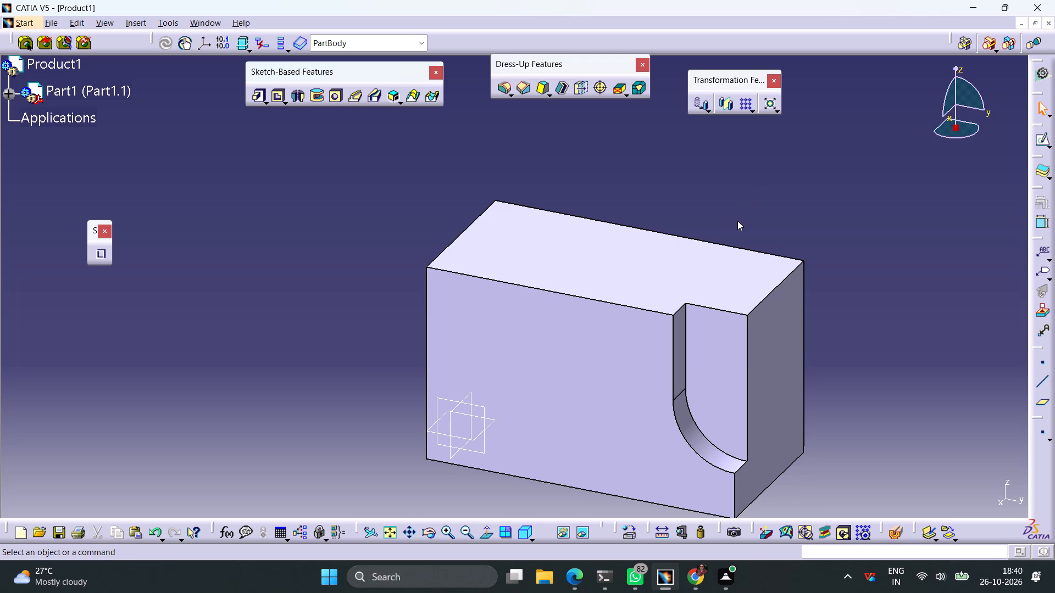
Start a sketch on the block's top face and draw an upright rectangle about 53 mm long just left of the face.
click(662, 266)
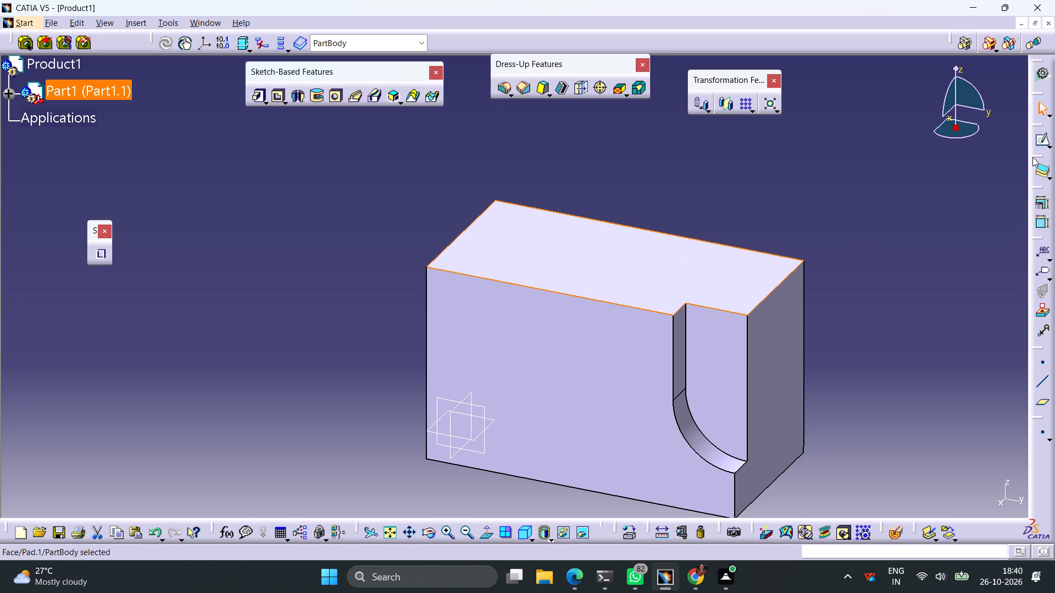
click(1039, 144)
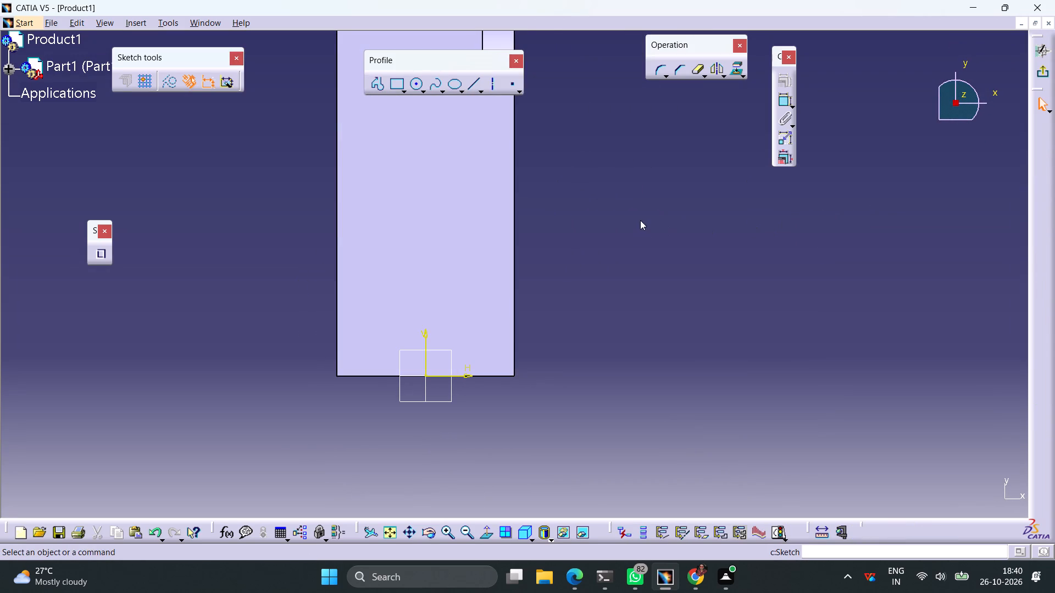
ctrl+middle_drag(635, 198, 631, 226)
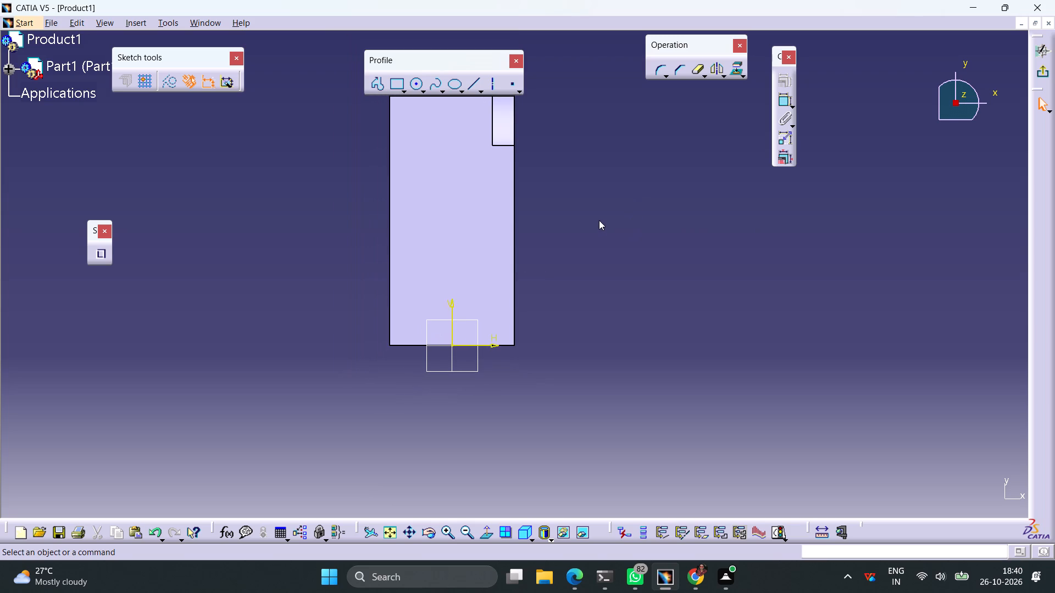
middle_drag(599, 210, 603, 238)
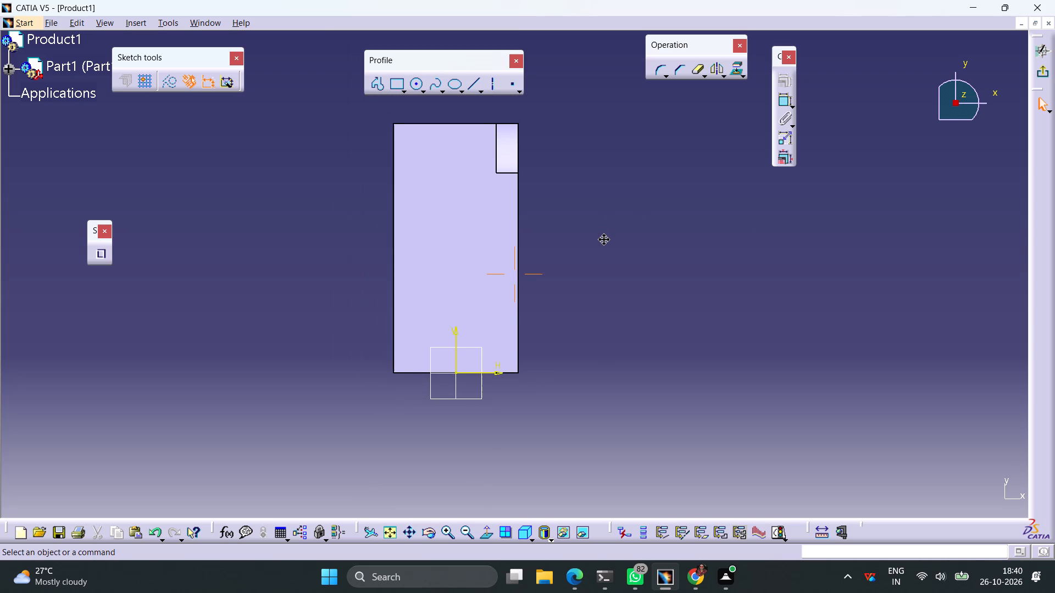
middle_drag(603, 238, 612, 246)
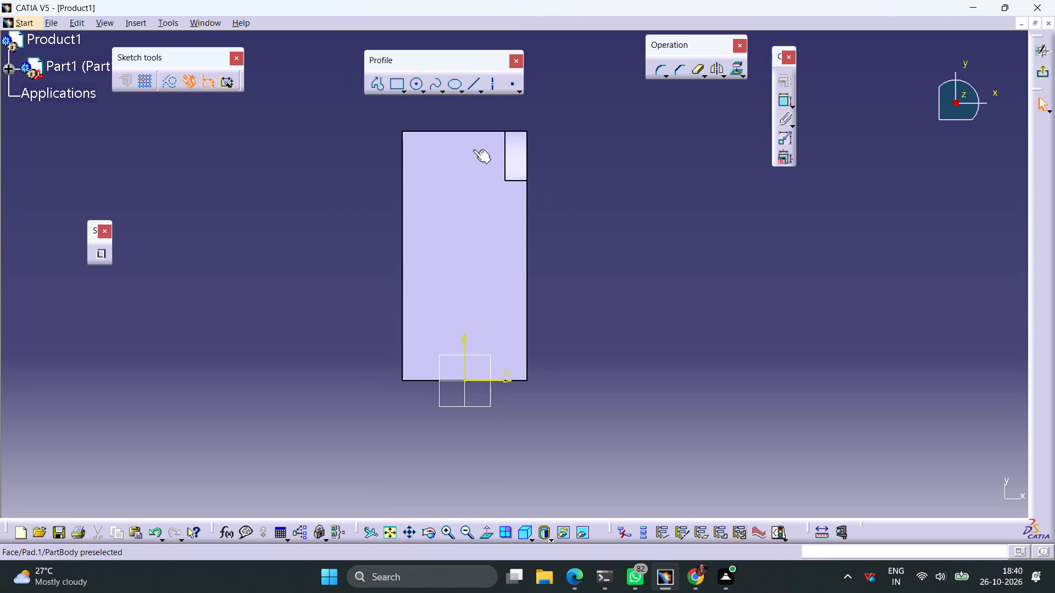
click(397, 85)
click(362, 131)
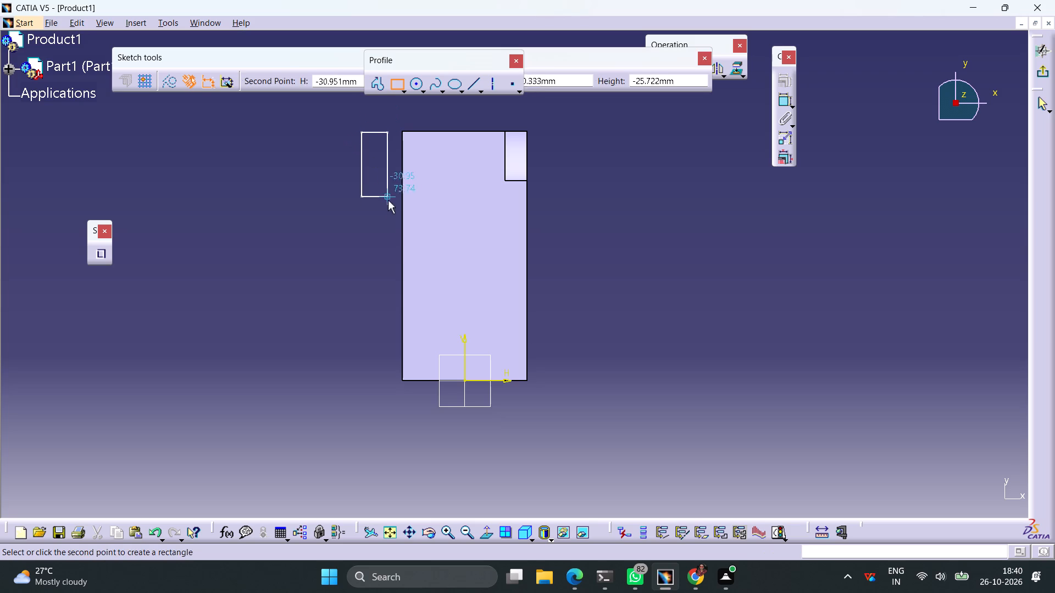
click(388, 267)
drag(597, 231, 603, 227)
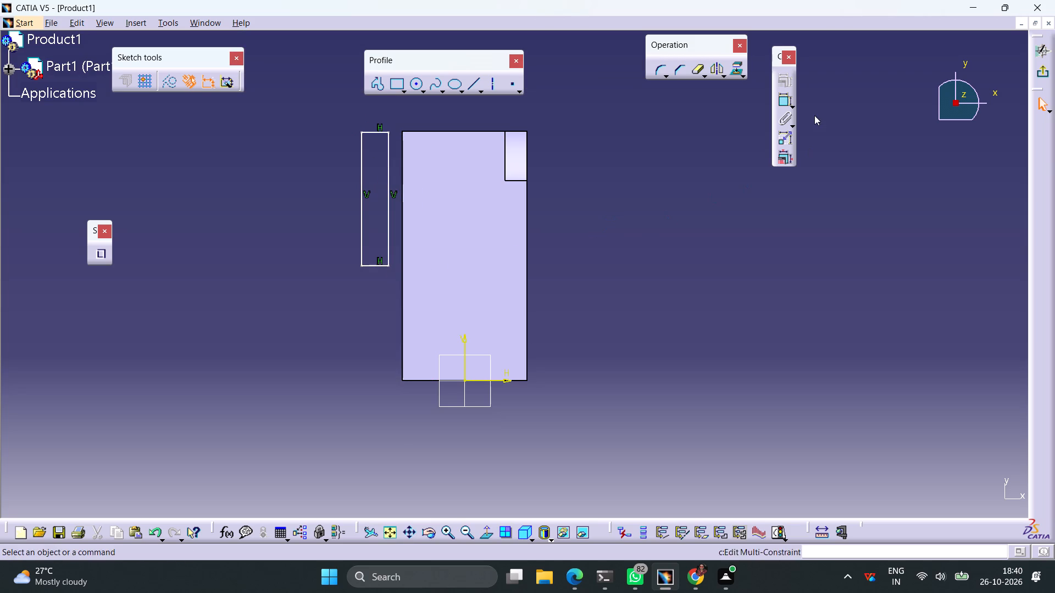
Dimension the rectangle's left side and set its length to 50 mm.
click(785, 104)
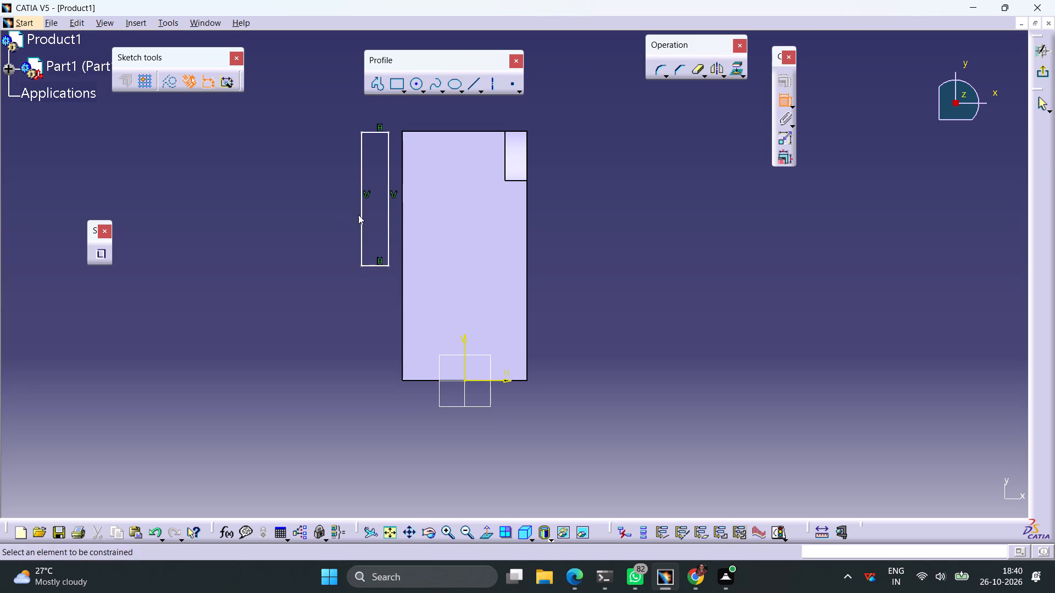
click(361, 211)
click(315, 219)
double_click(324, 216)
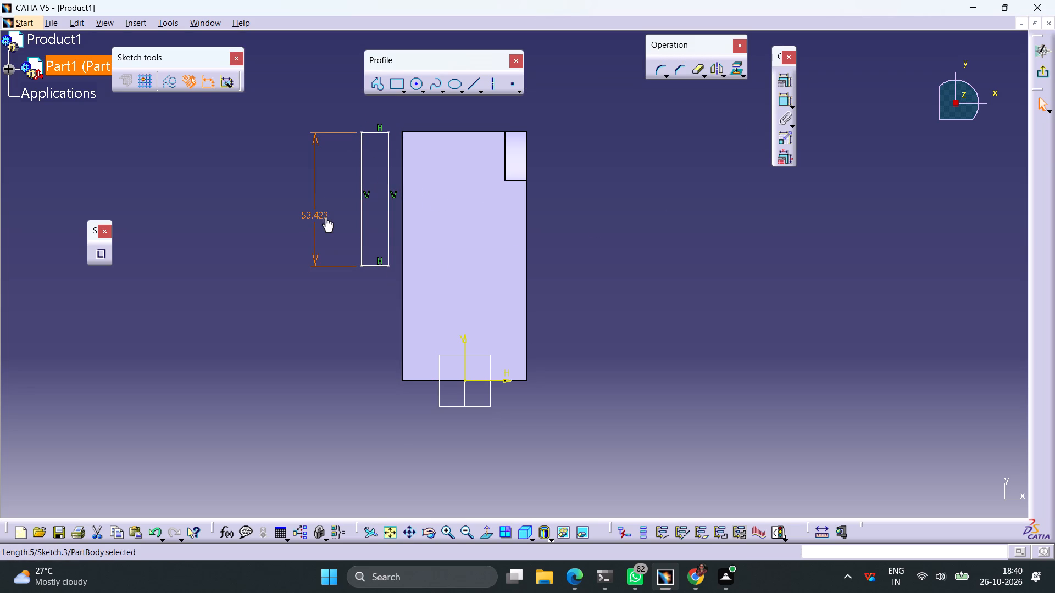
double_click(315, 217)
double_click(318, 216)
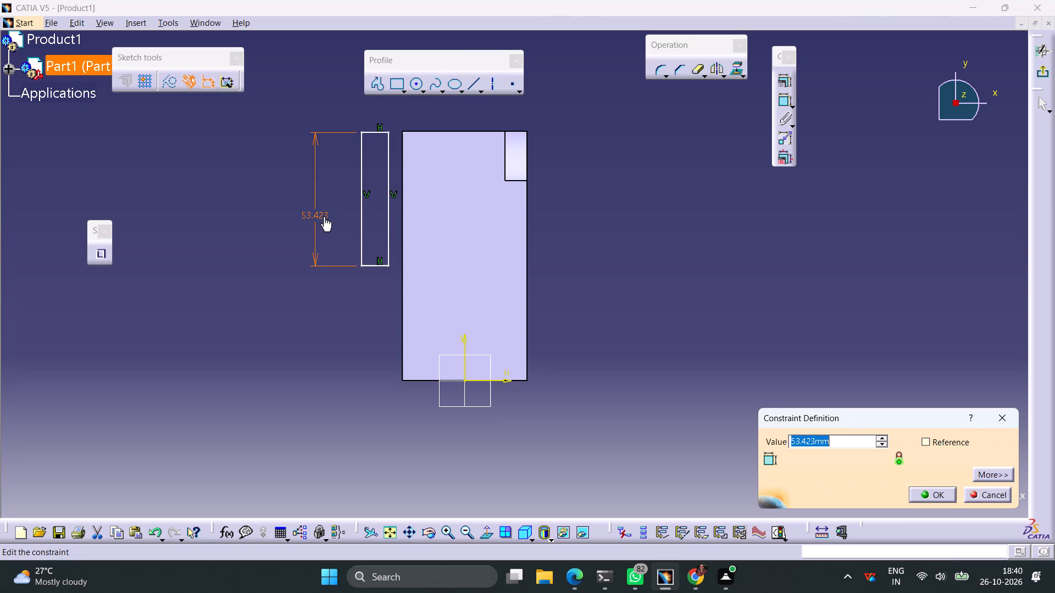
text(50)
key(Return)
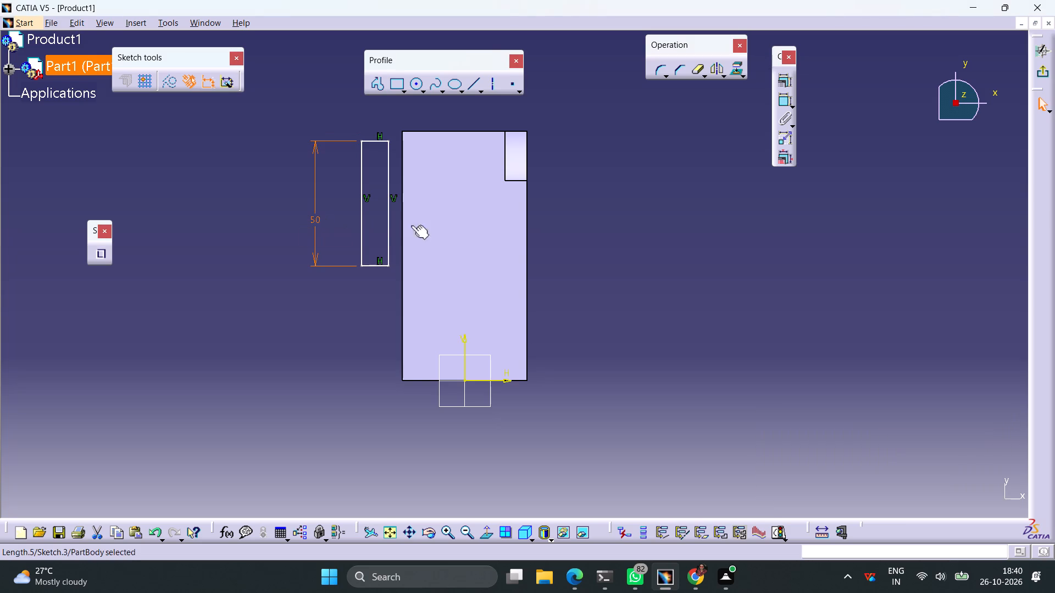
click(602, 268)
Dimension the rectangle's bottom side and set its width to 12 mm.
click(371, 266)
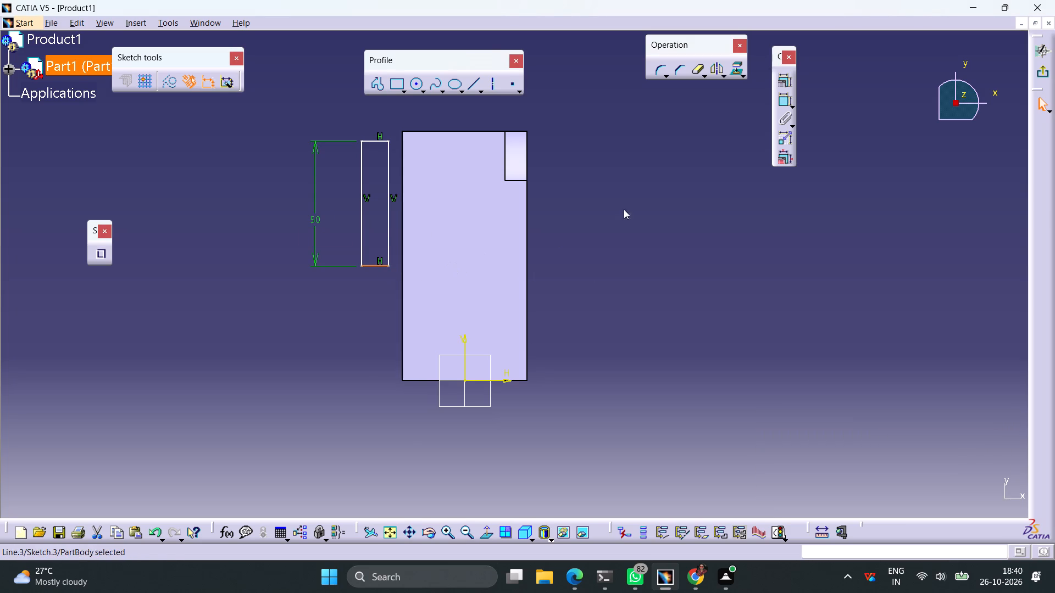
click(782, 103)
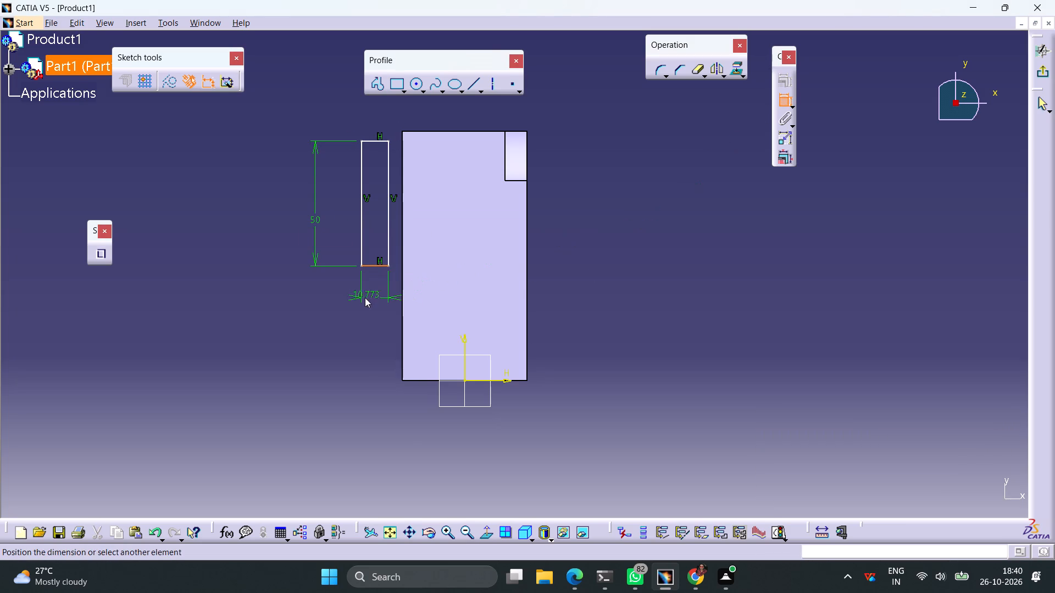
click(327, 298)
click(325, 296)
click(325, 296)
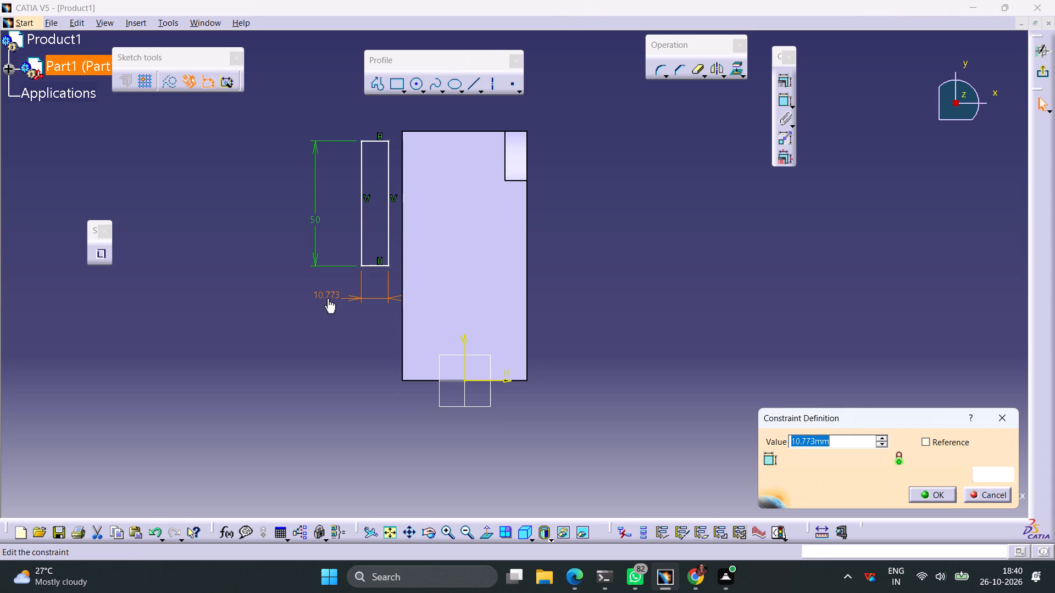
text(12)
key(Return)
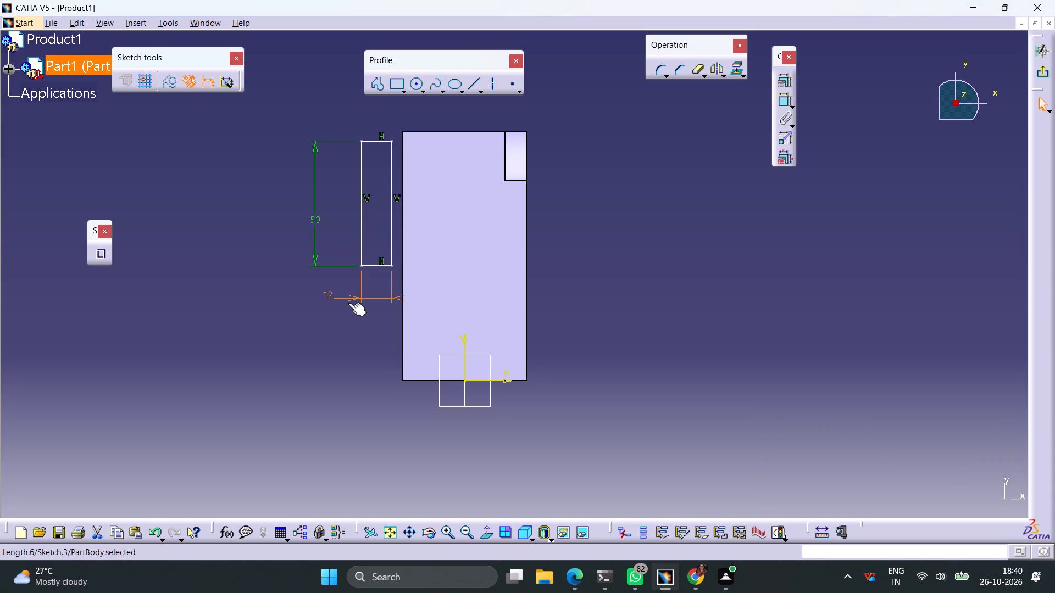
click(340, 333)
Constrain the rectangle's top and left sides with Coincidence to the block face's top and left edges.
click(377, 140)
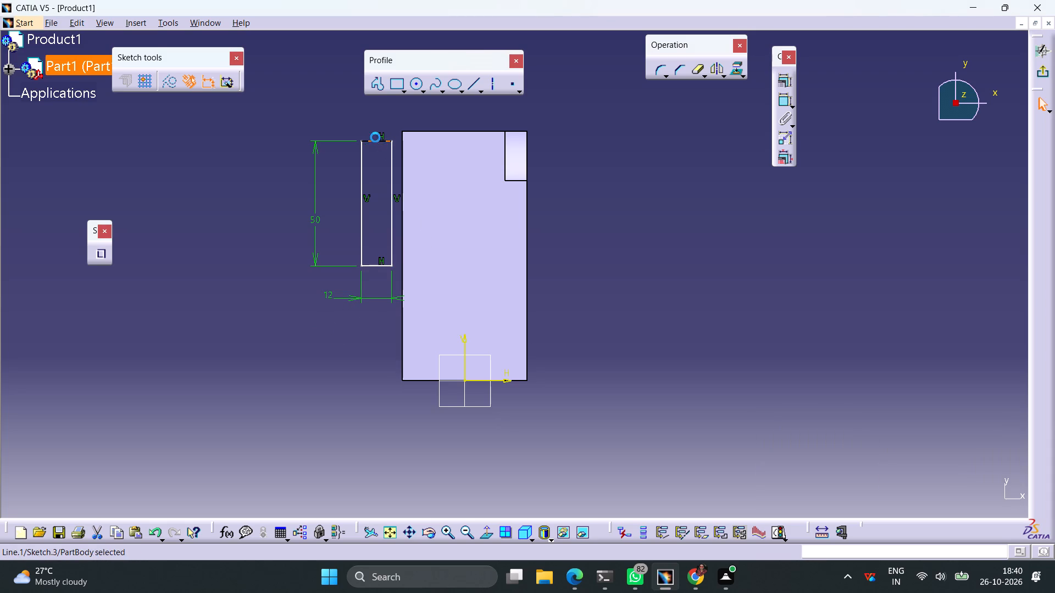
ctrl+click(431, 132)
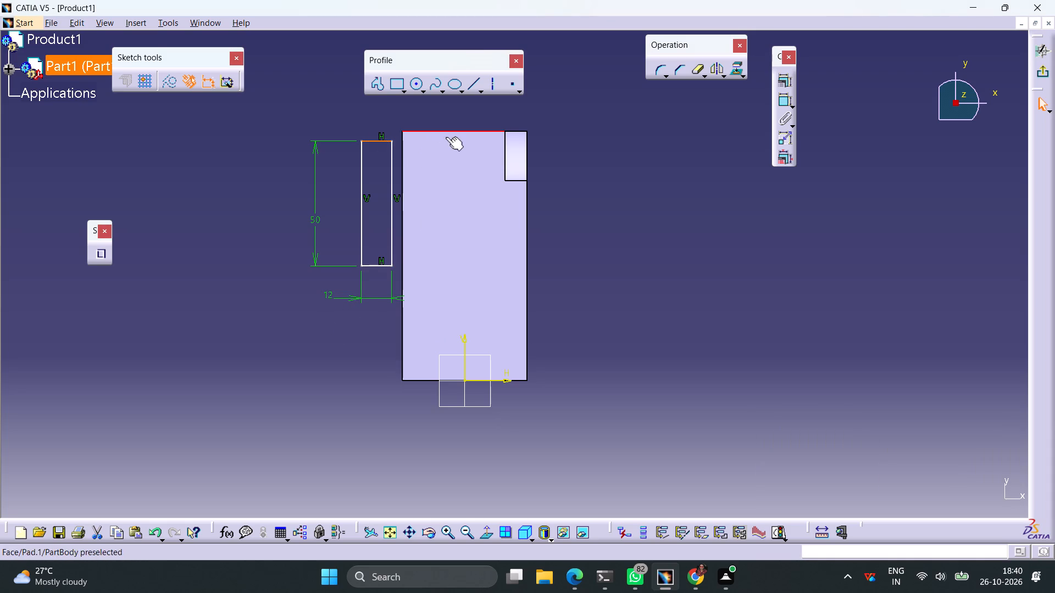
drag(782, 81, 787, 82)
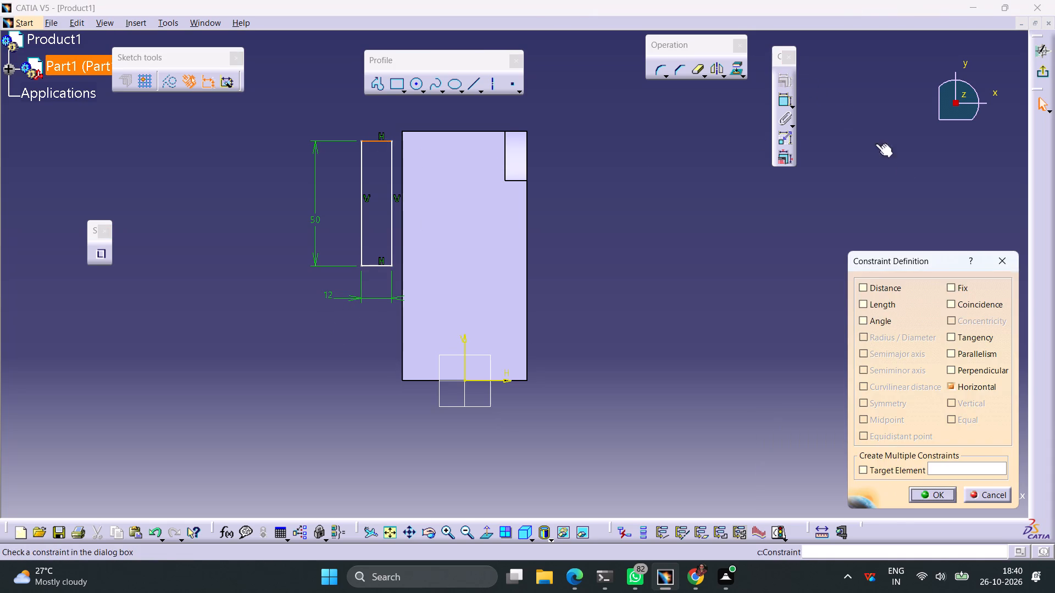
click(975, 307)
click(935, 499)
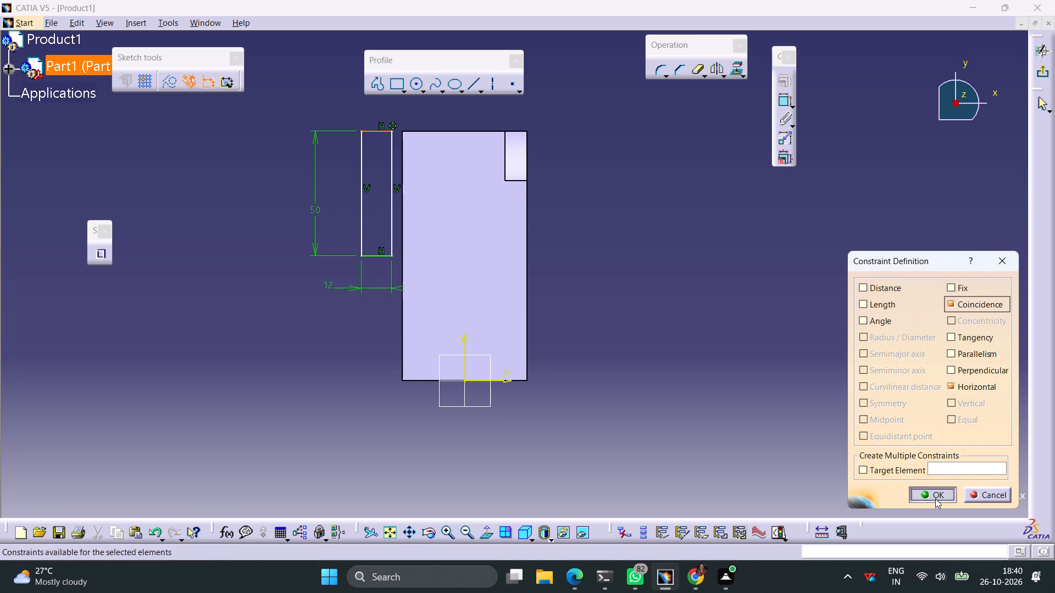
click(362, 226)
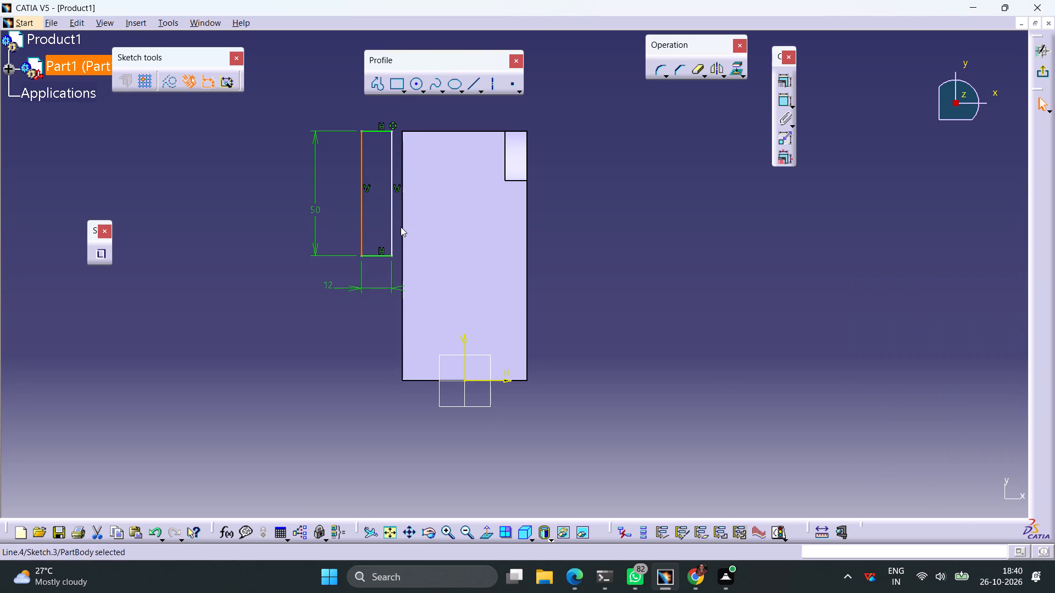
ctrl+click(404, 225)
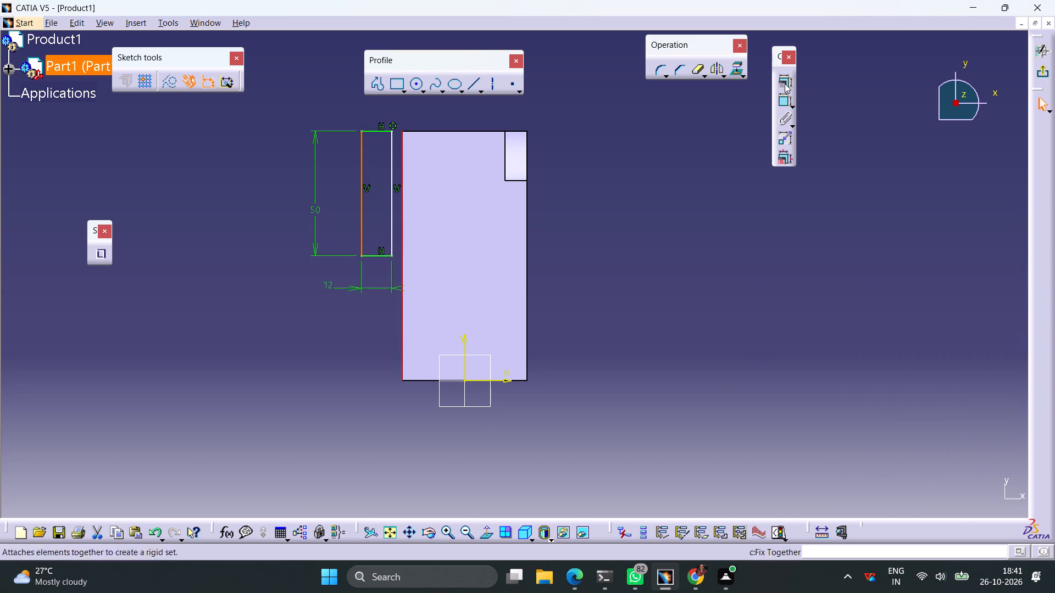
click(785, 83)
click(956, 306)
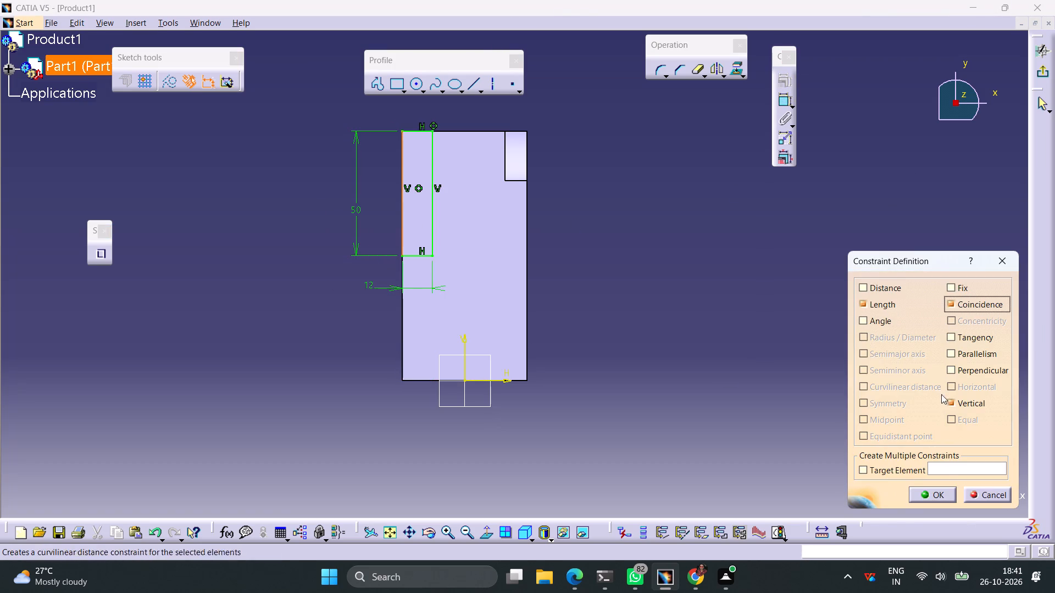
click(940, 490)
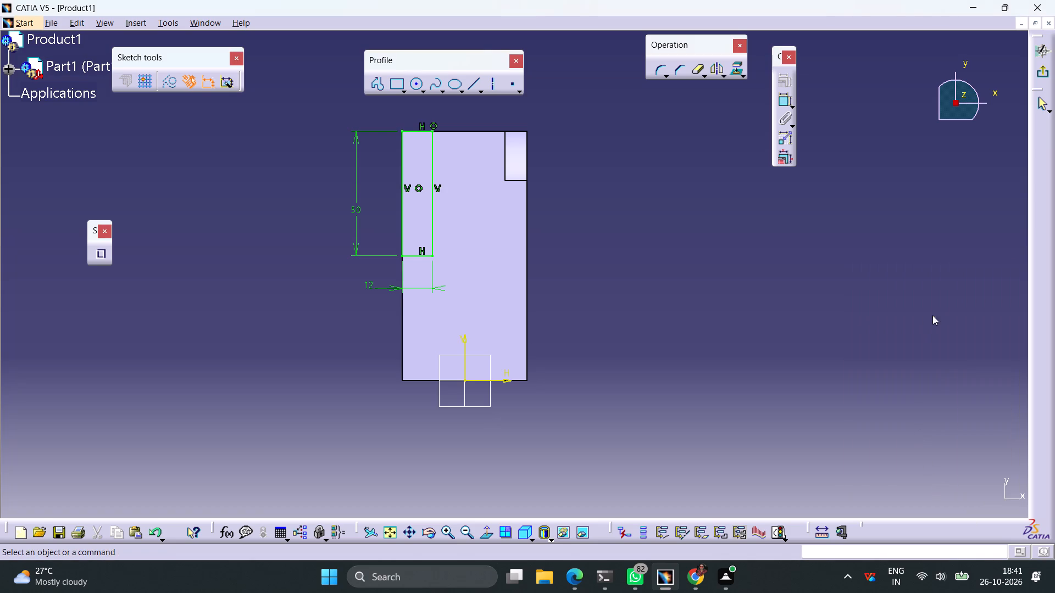
Exit the sketch and cut its profile through the block as a Pocket with the limit type Up to last.
click(1040, 71)
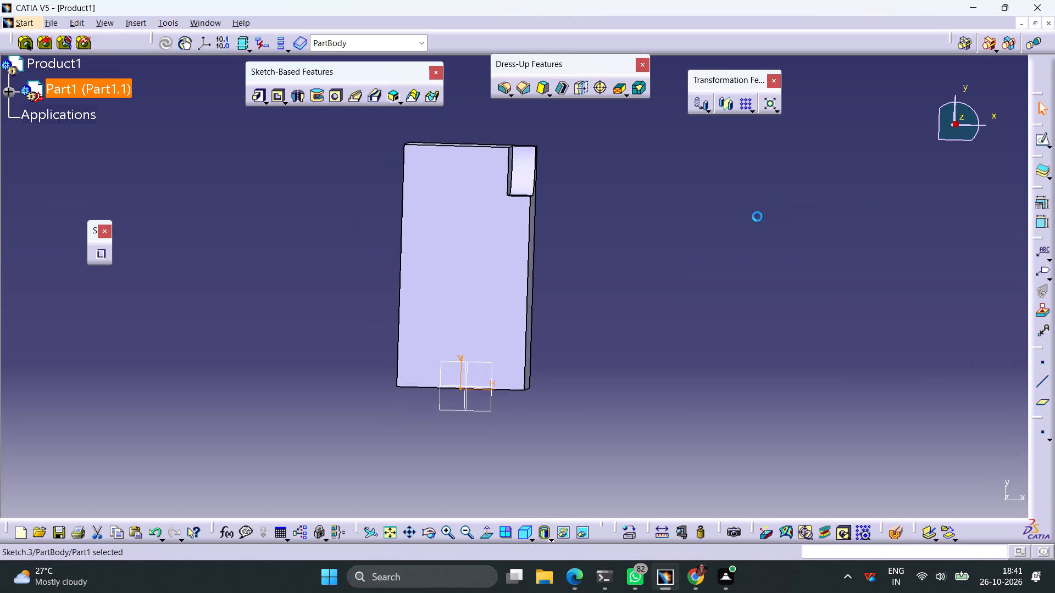
click(276, 96)
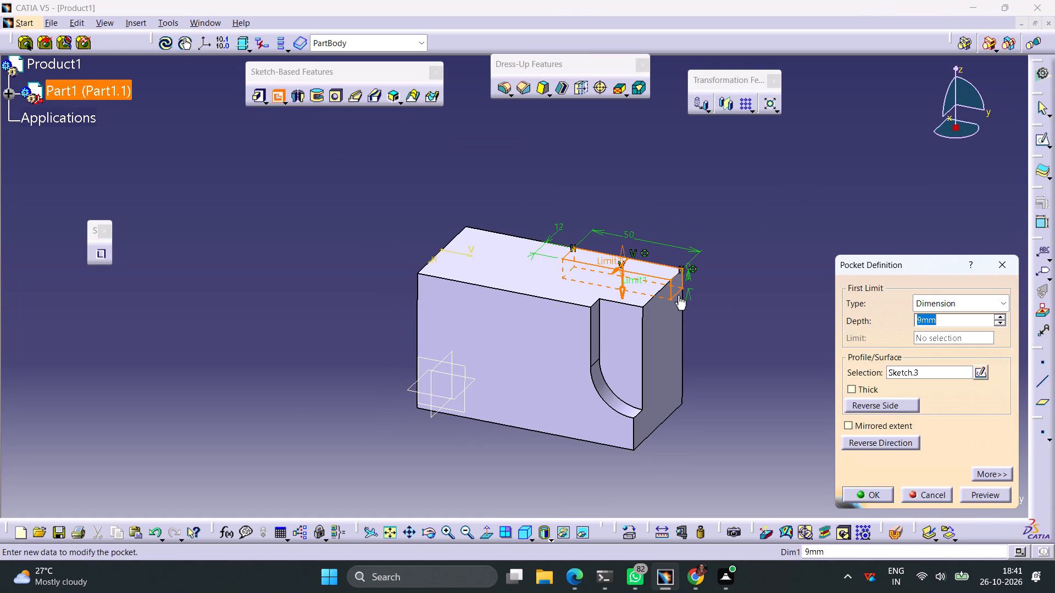
click(1004, 303)
click(945, 343)
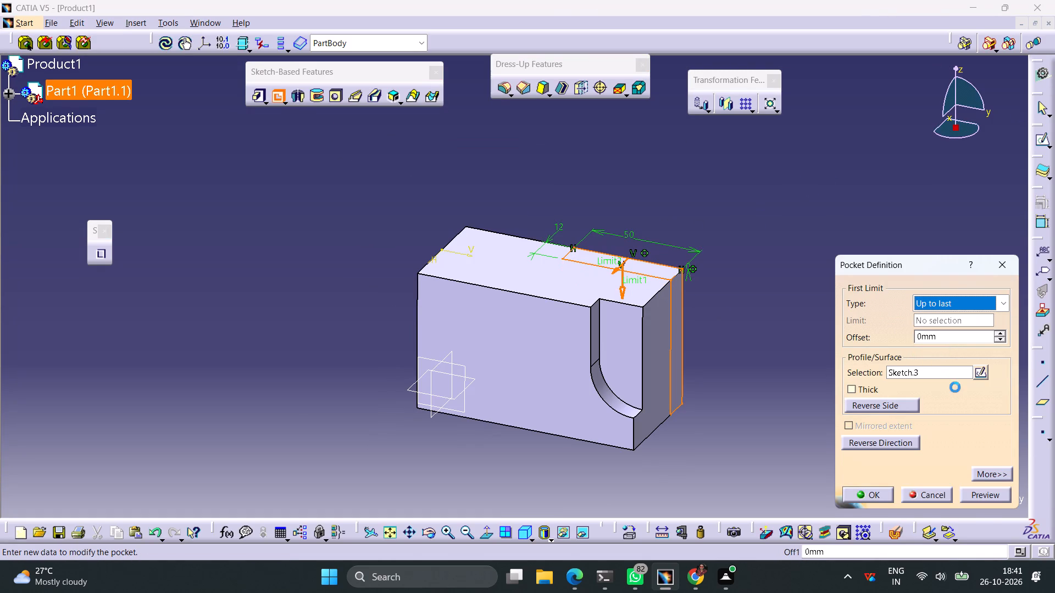
click(889, 495)
click(791, 388)
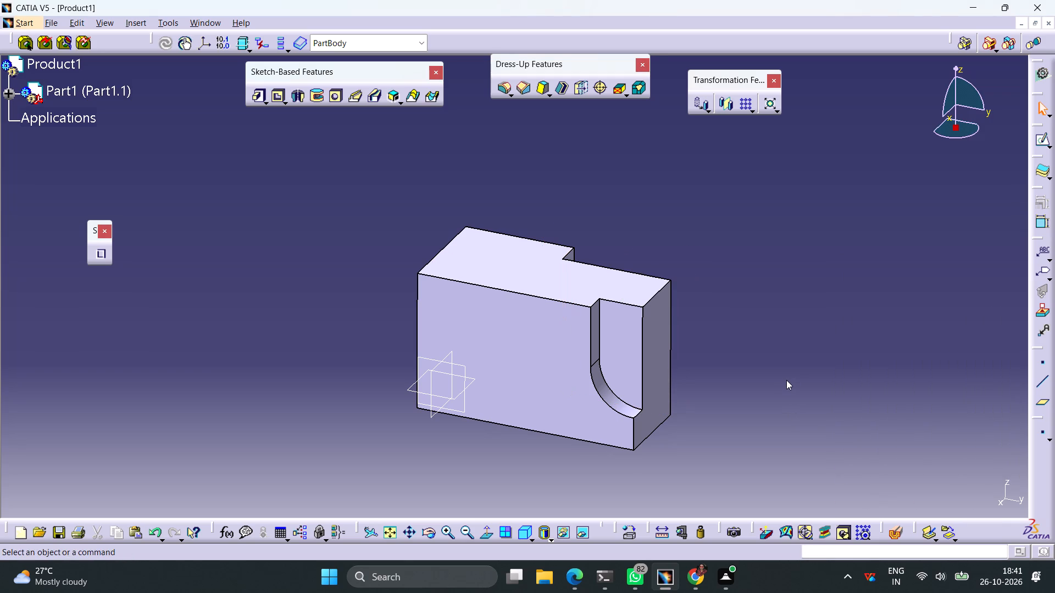
Start a sketch on the block's side face with the rounded pocket and draw a rectangle about 43 x 17 mm above the face.
click(556, 375)
click(1040, 141)
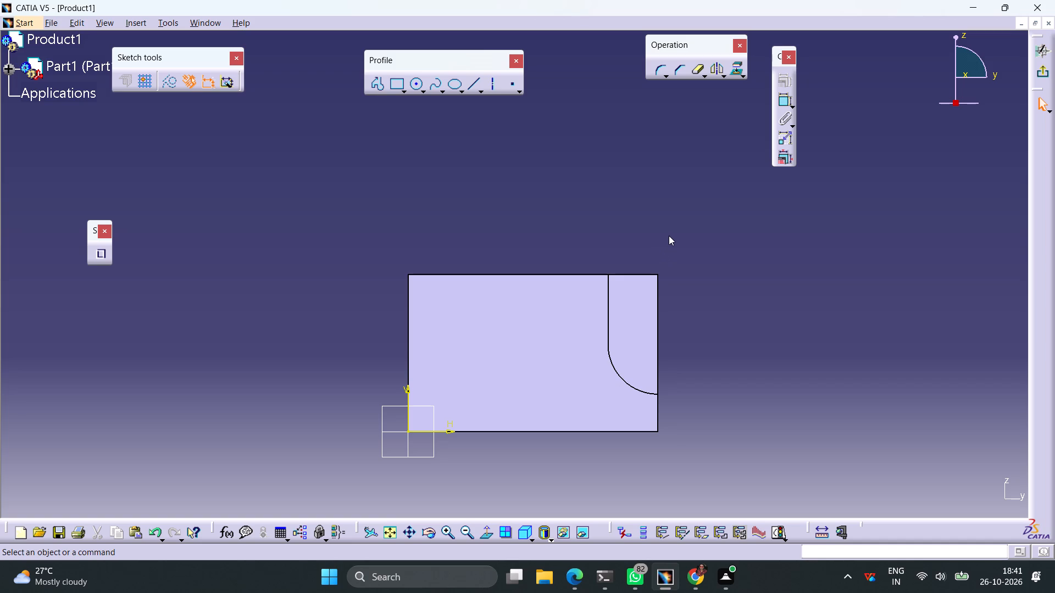
click(396, 85)
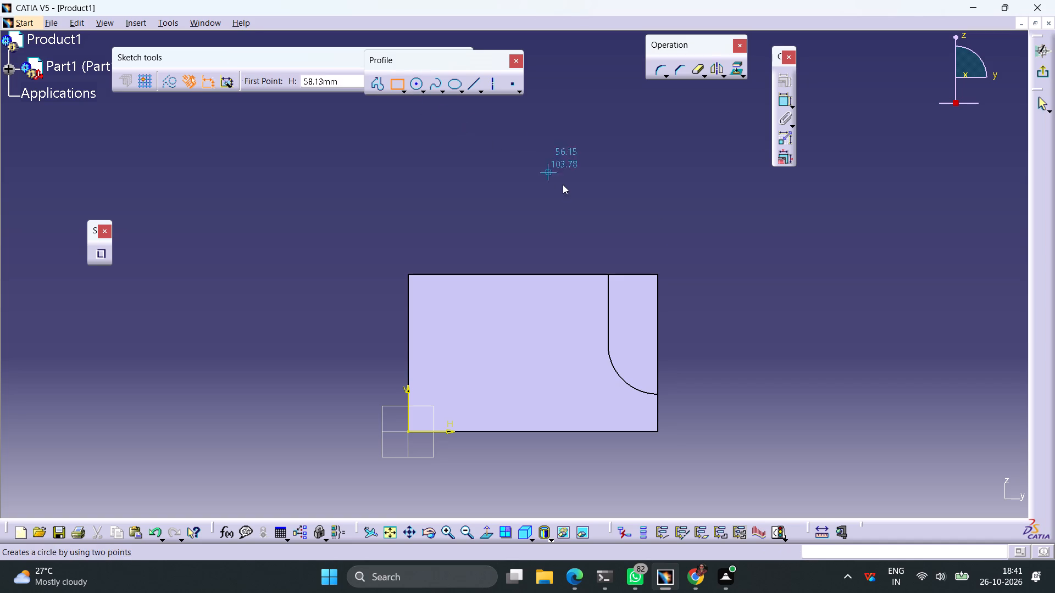
click(566, 196)
click(674, 239)
click(754, 244)
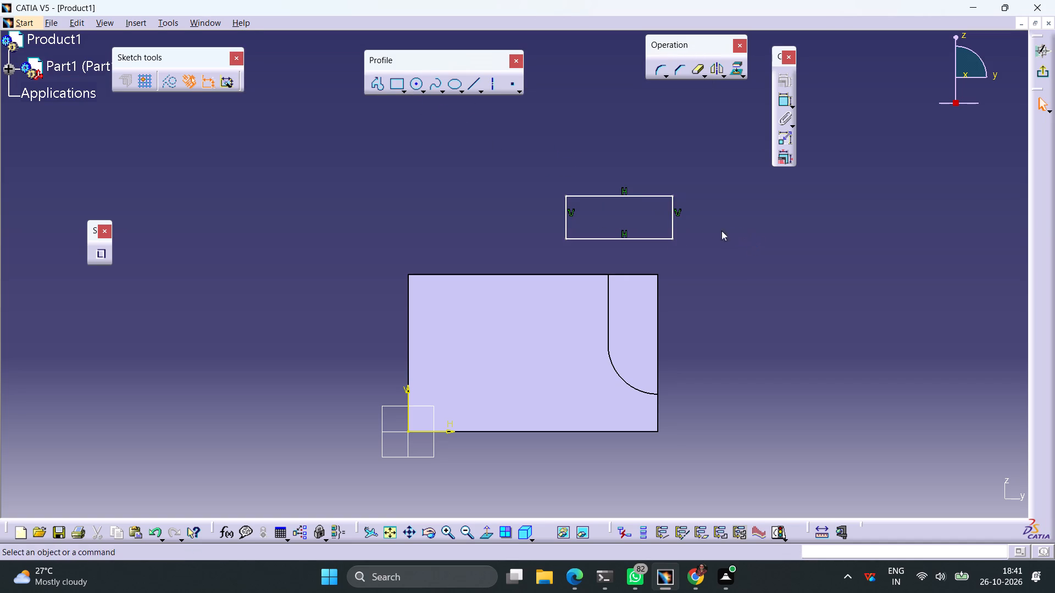
Dimension the rectangle's top side and set its length to 40 mm.
click(651, 196)
click(783, 102)
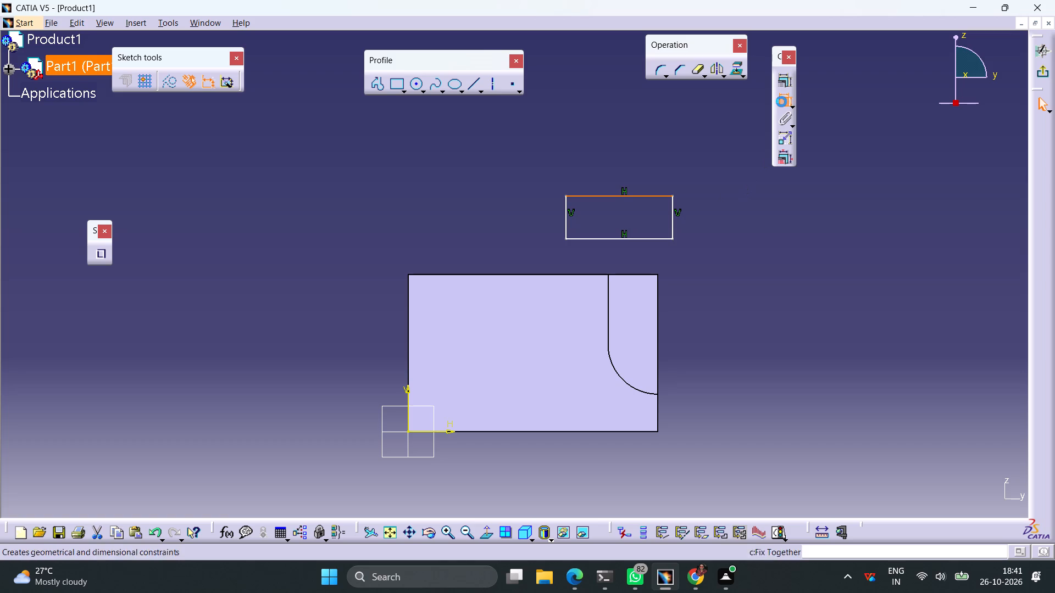
click(642, 163)
click(643, 161)
click(643, 161)
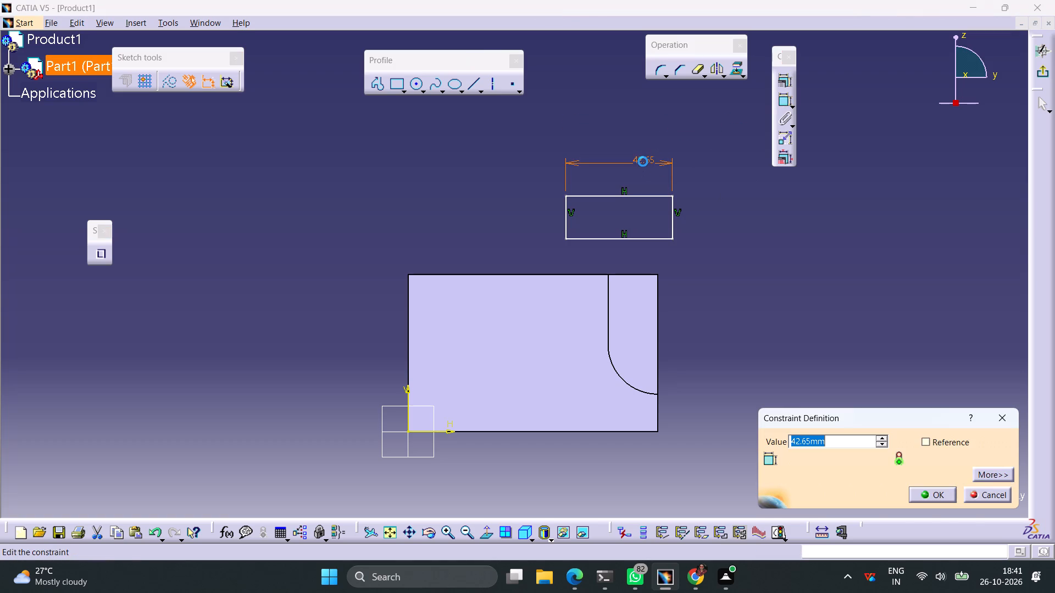
text(40)
key(Return)
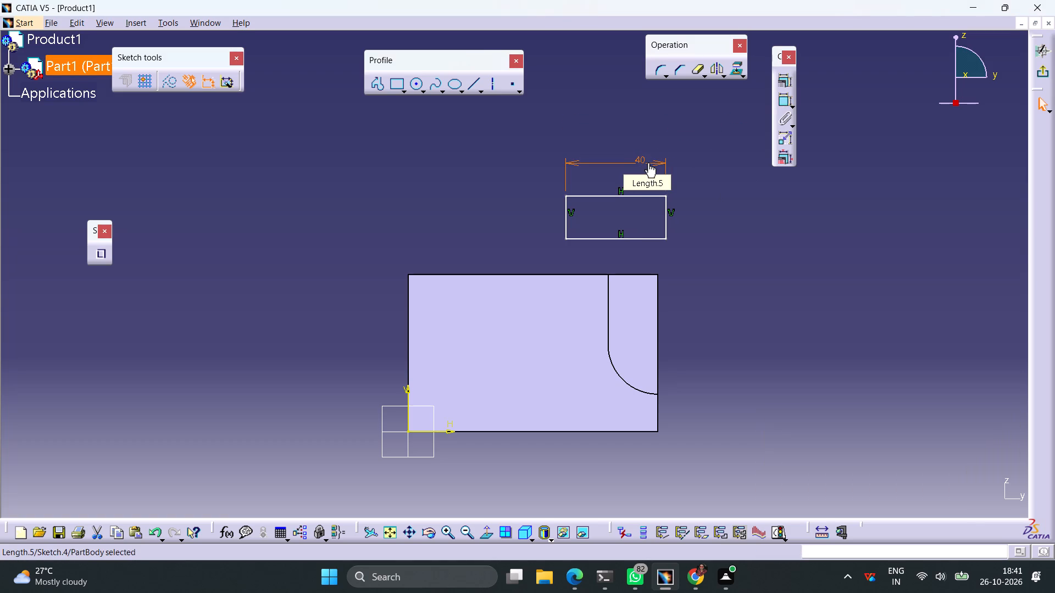
click(788, 328)
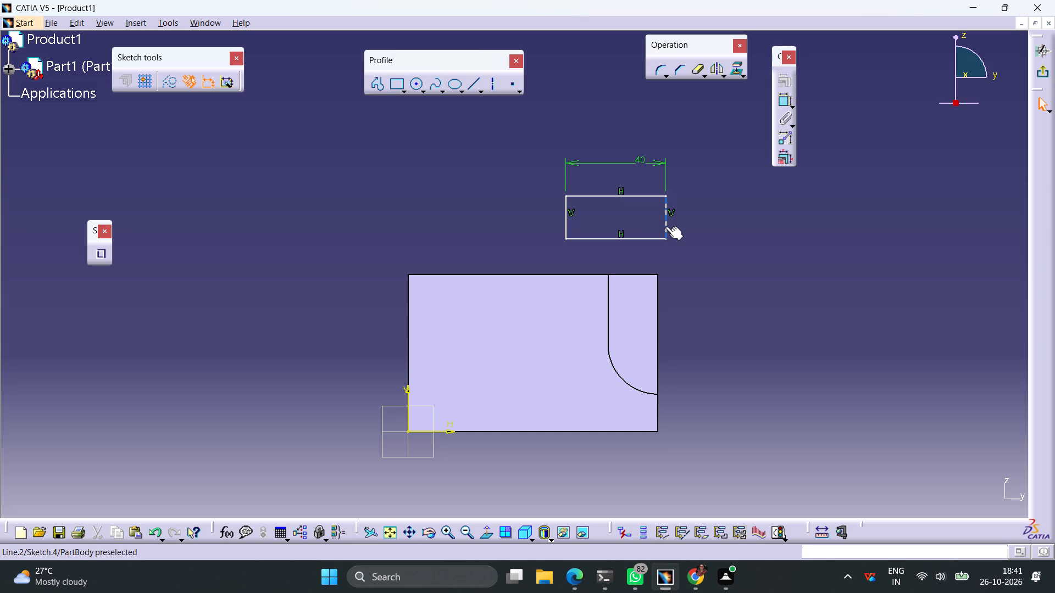
Dimension the rectangle's right side and set its height to 15 mm.
click(665, 226)
click(782, 103)
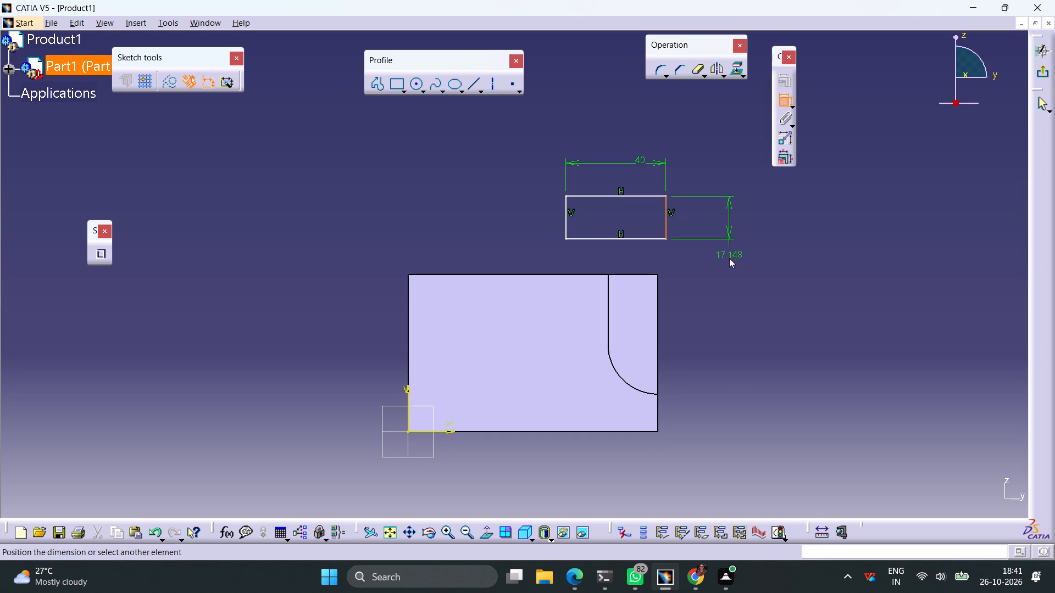
click(729, 258)
double_click(730, 255)
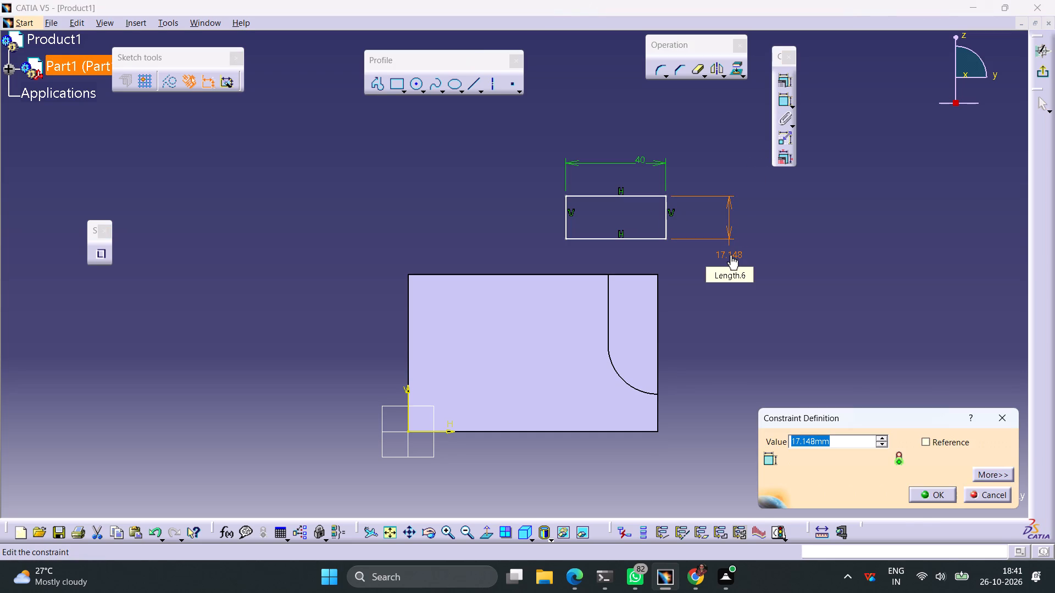
text(15)
key(Return)
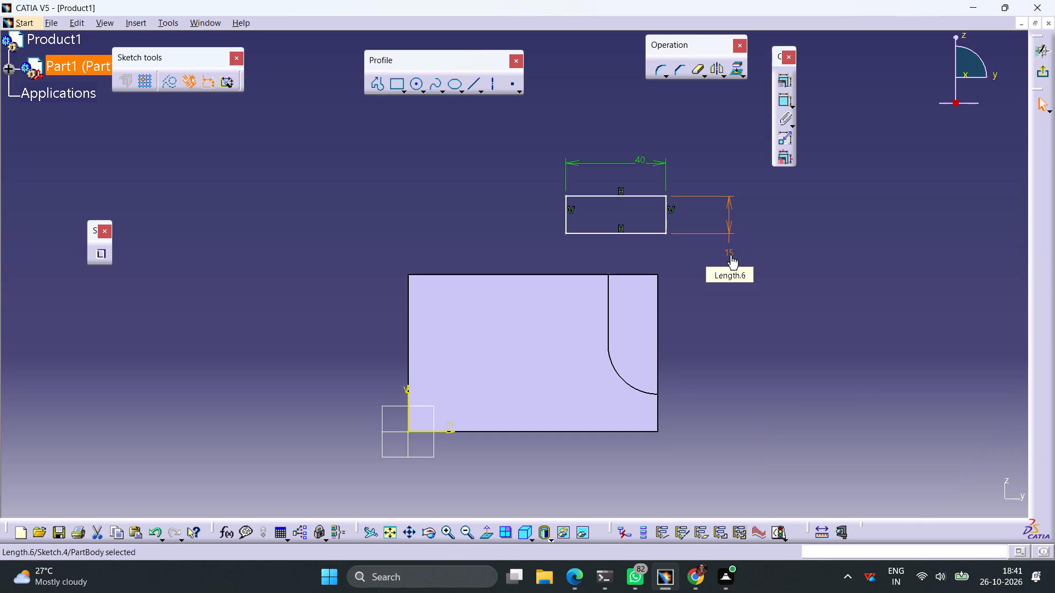
click(737, 340)
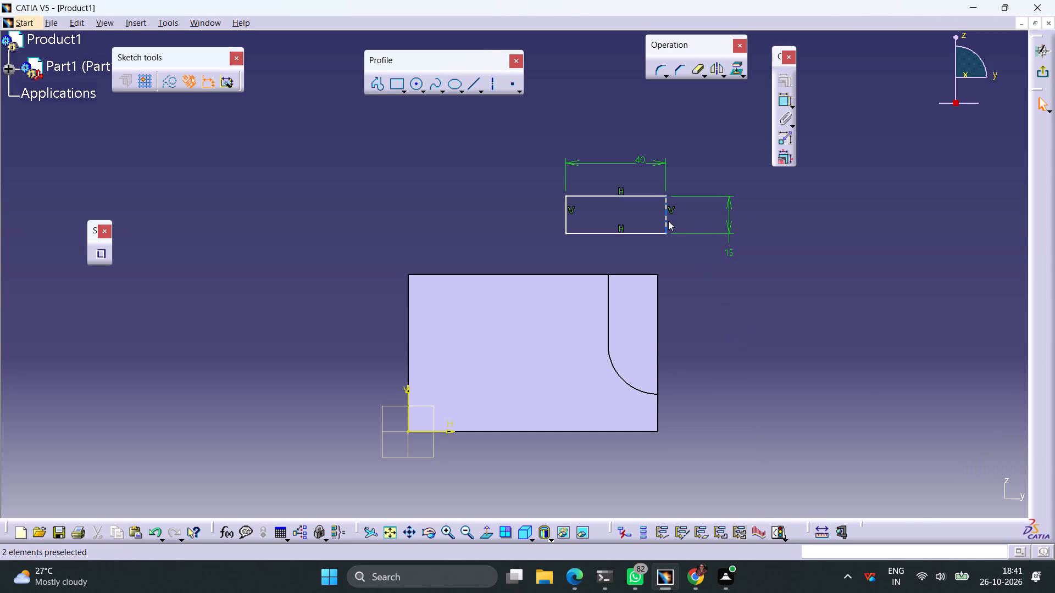
Constrain the rectangle's right and top sides with Coincidence to the block's right and top edges.
click(667, 221)
ctrl+click(657, 311)
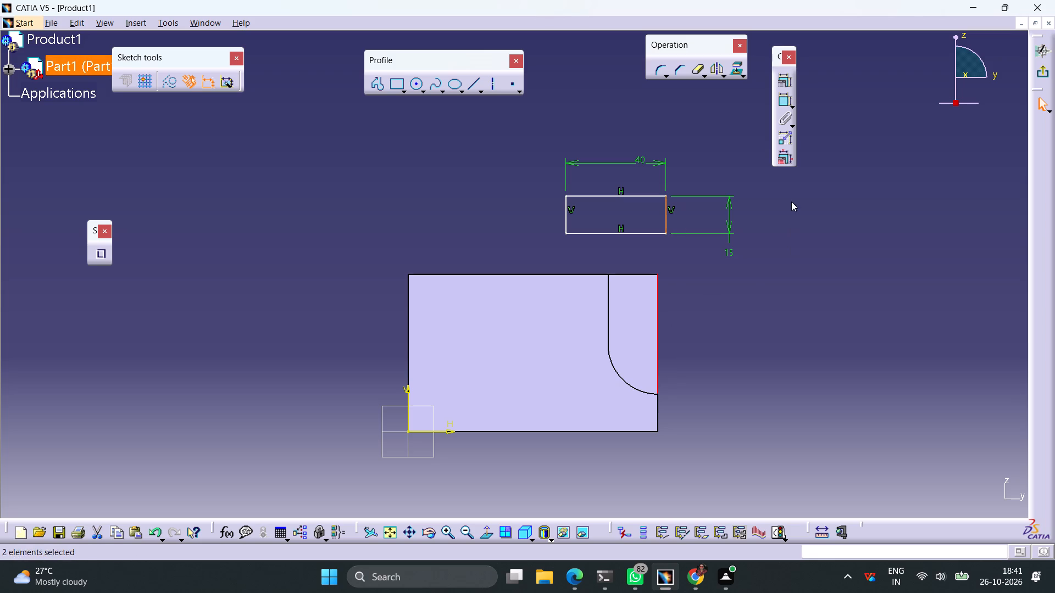
click(787, 80)
click(964, 303)
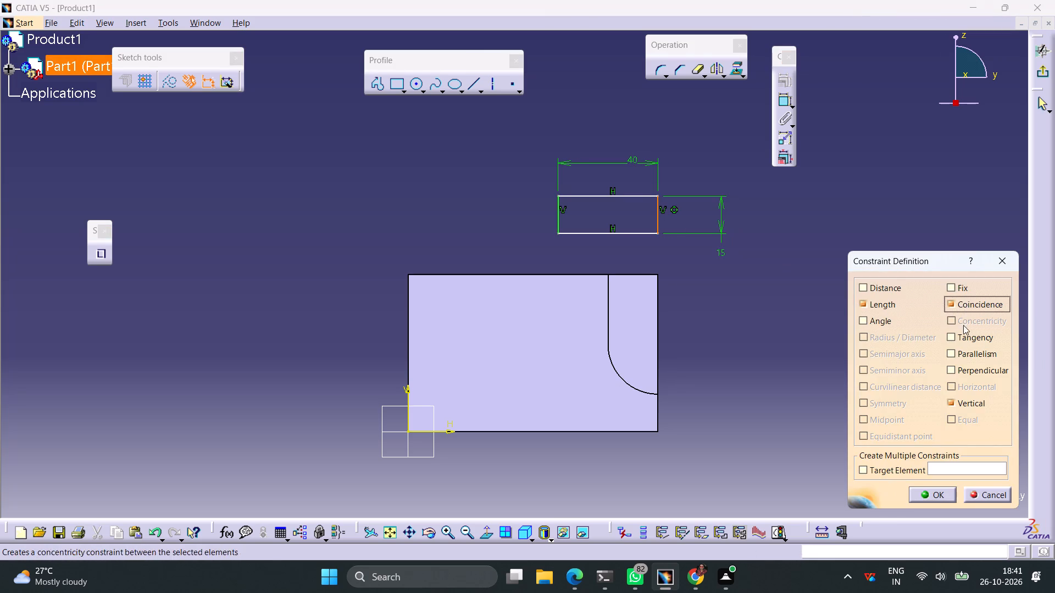
click(921, 493)
click(825, 426)
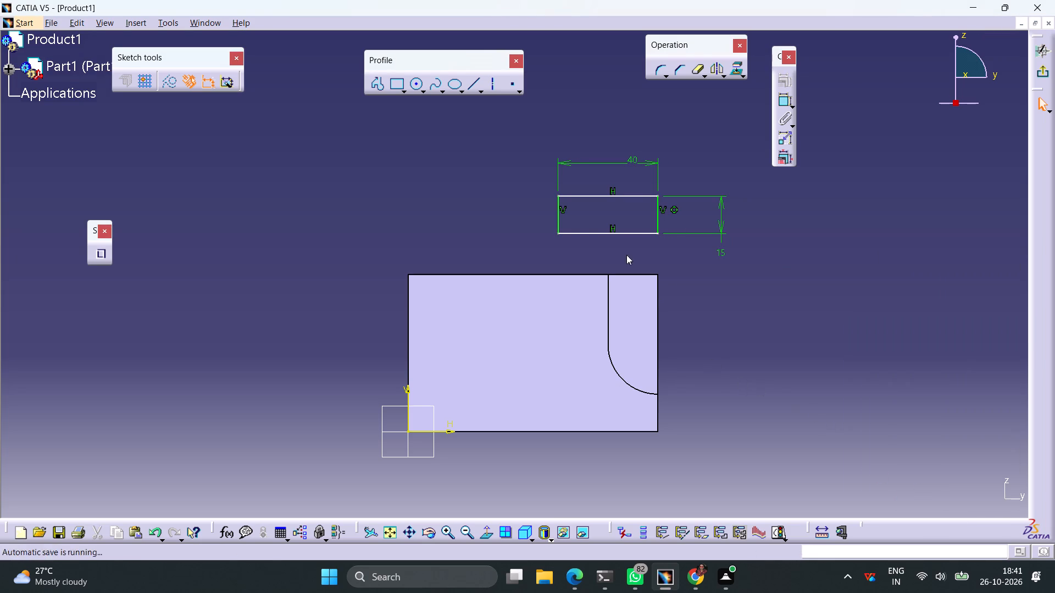
click(634, 193)
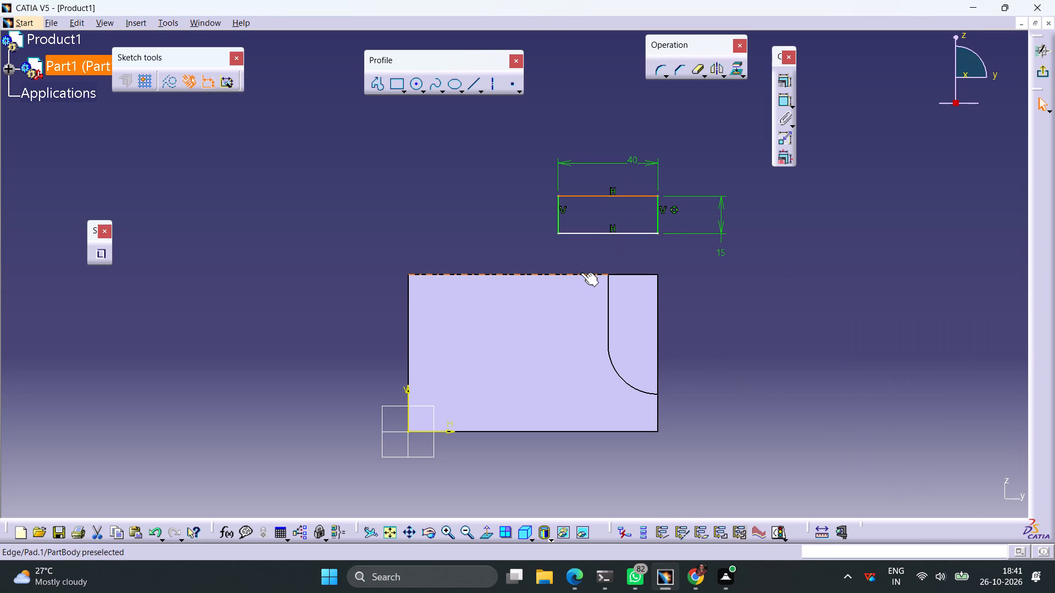
ctrl+click(578, 272)
click(782, 84)
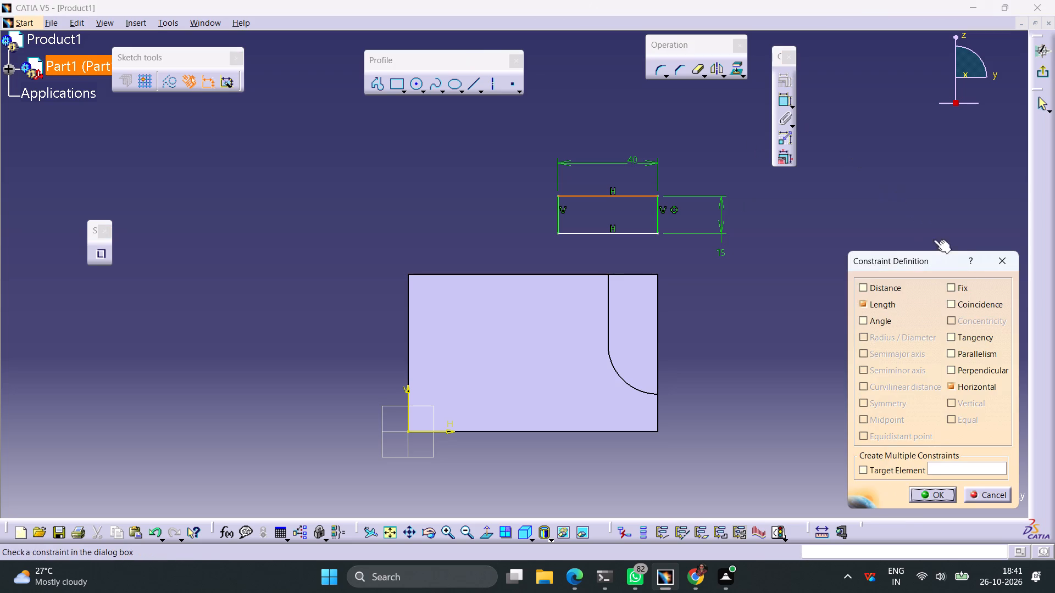
click(972, 305)
click(938, 496)
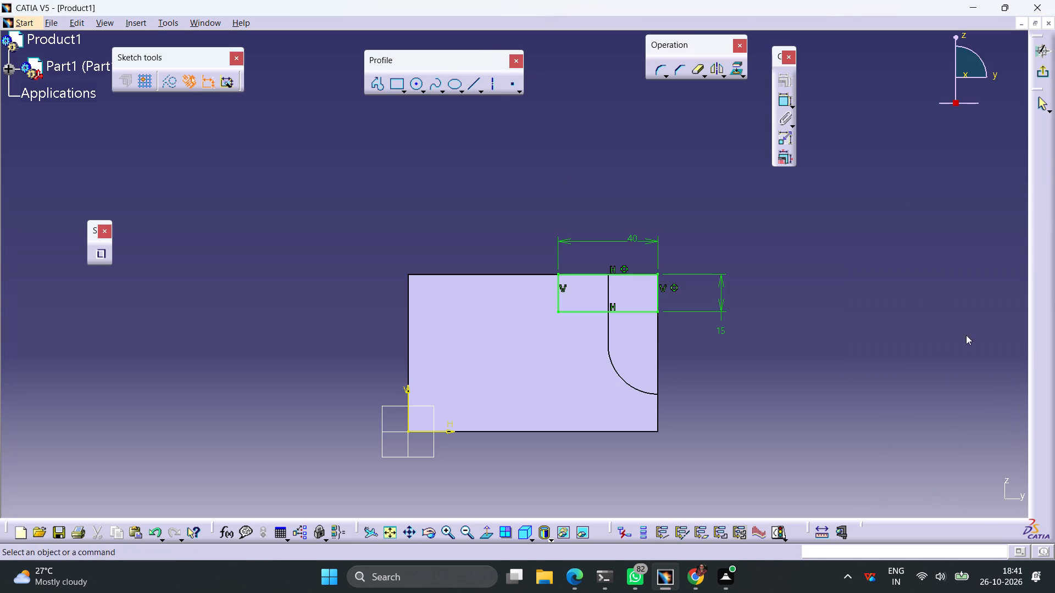
Exit the sketch and cut the rectangle through the block as a Pocket with the Up to last limit.
click(1045, 74)
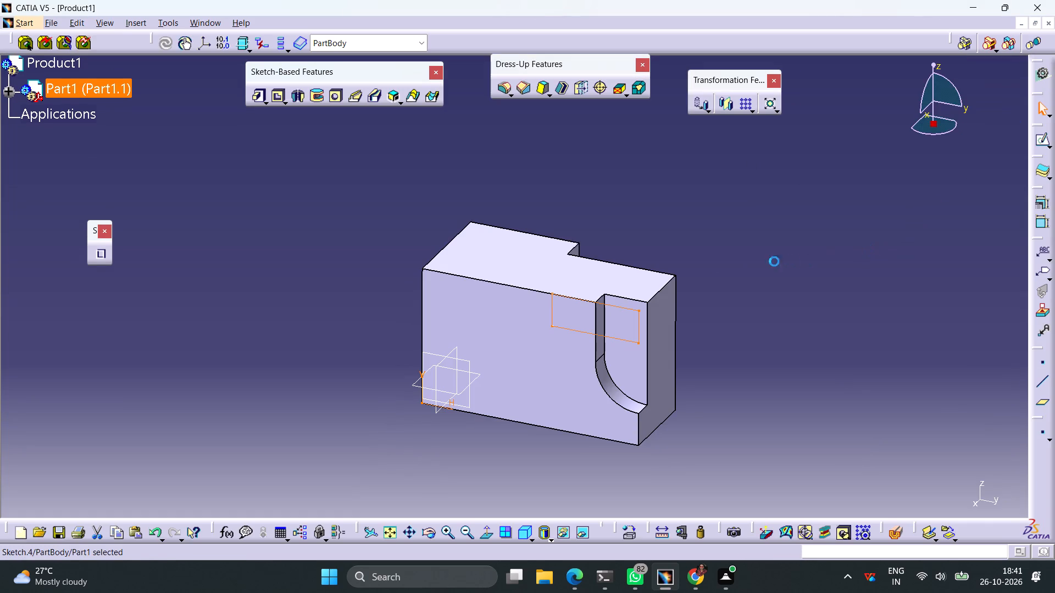
click(280, 96)
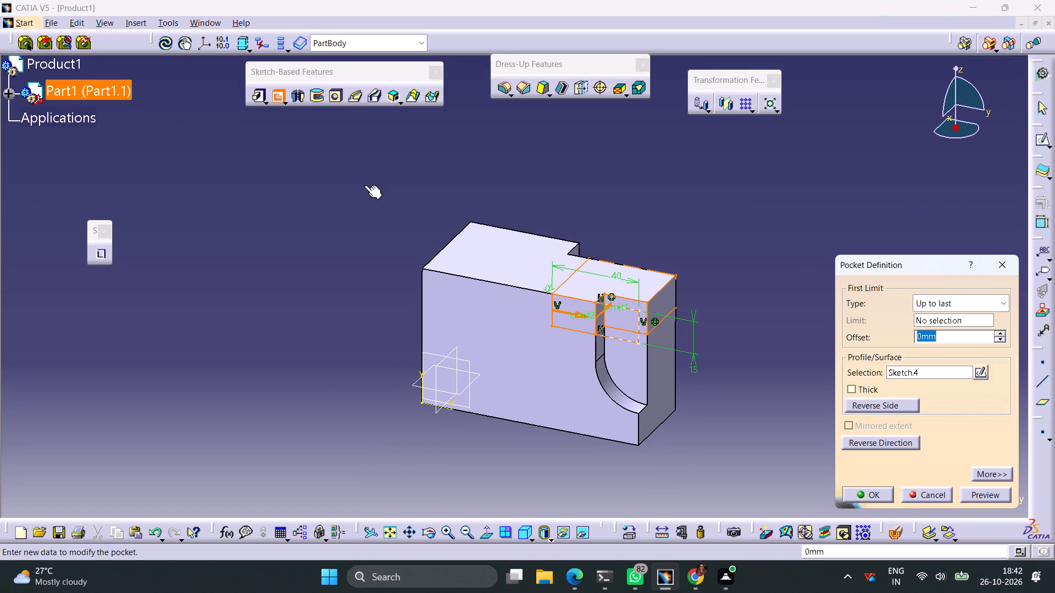
click(878, 493)
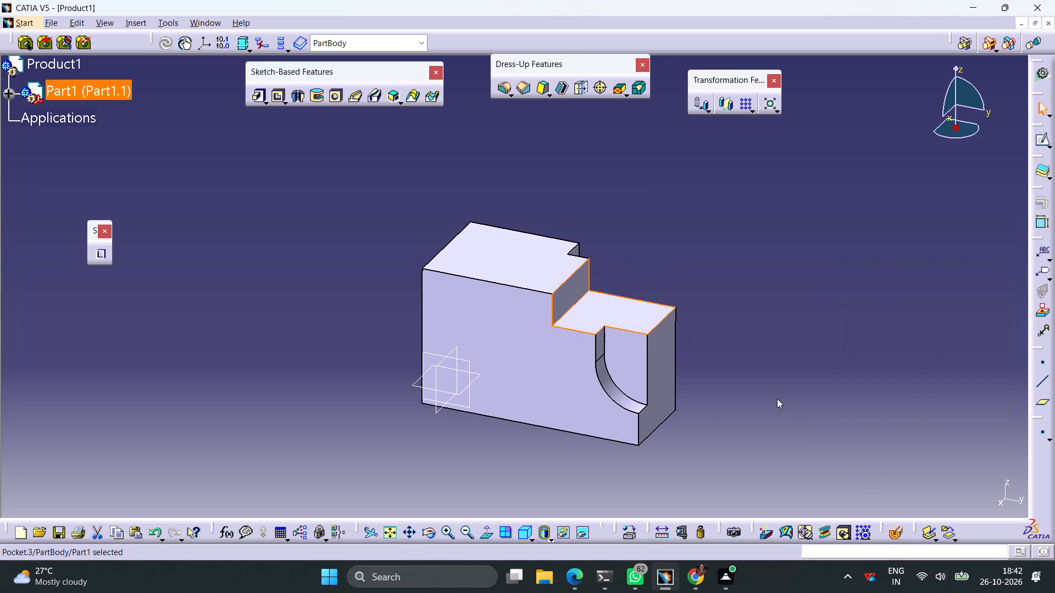
click(773, 394)
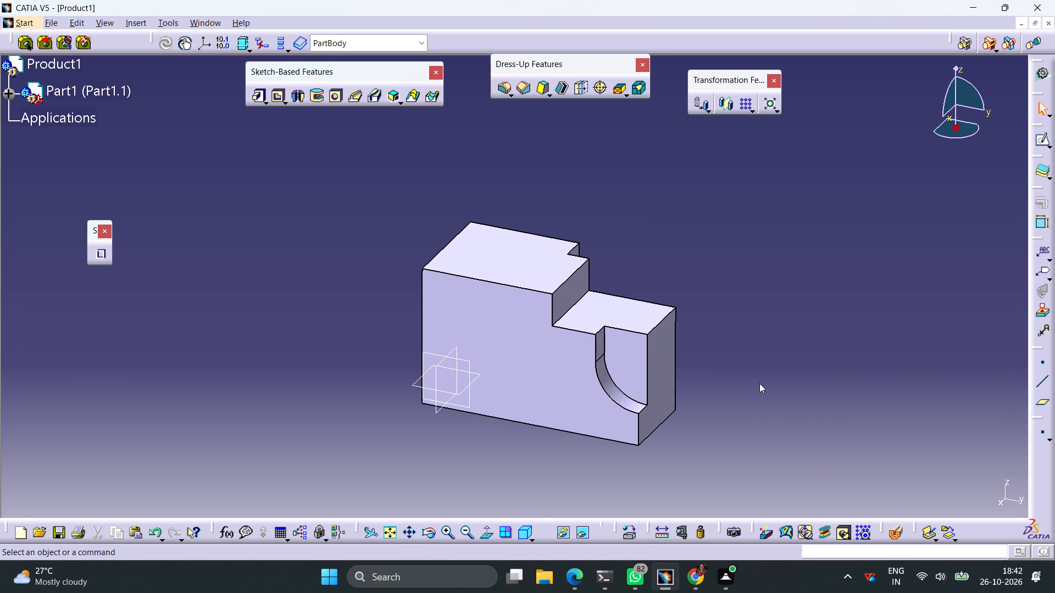
Start a sketch on the floor face of the rounded pocket and draw a circle about 9.4 mm in diameter inside it.
click(625, 361)
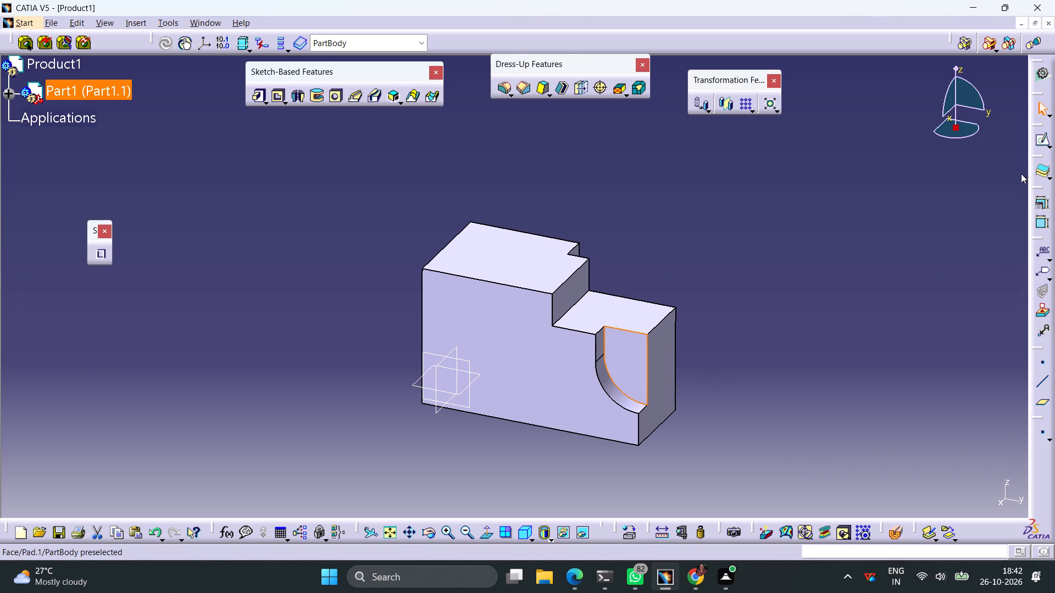
click(1041, 143)
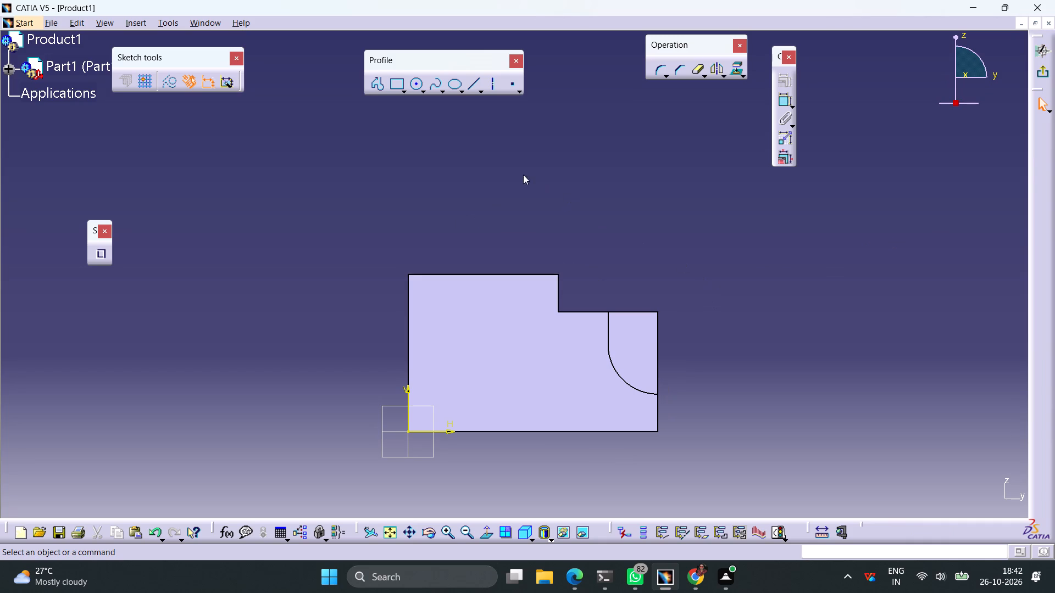
click(413, 83)
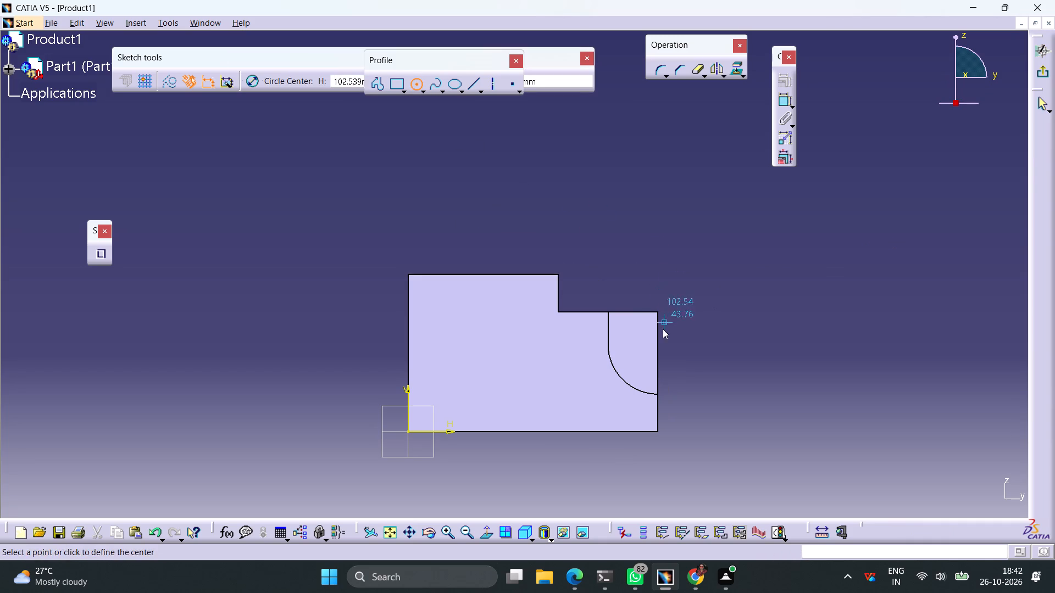
click(632, 342)
click(643, 333)
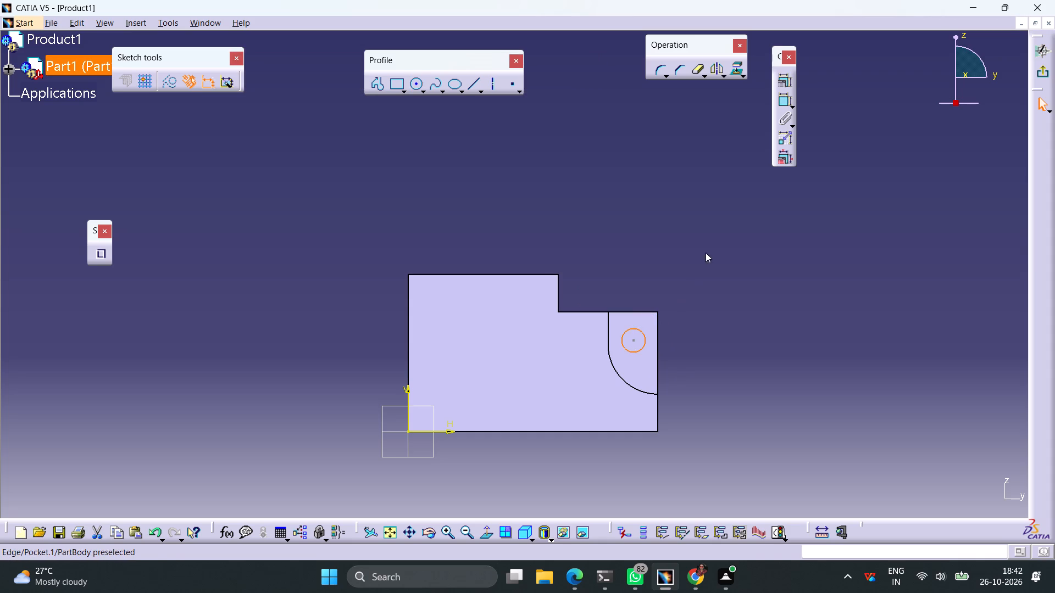
Dimension the circle's diameter and set it to 10 mm.
click(782, 100)
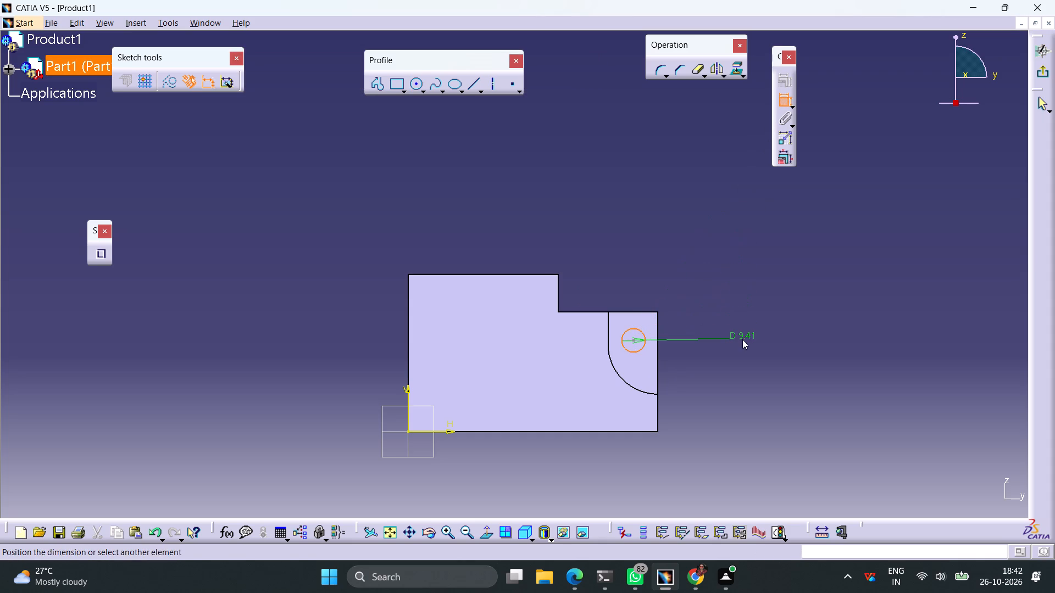
click(742, 339)
double_click(745, 334)
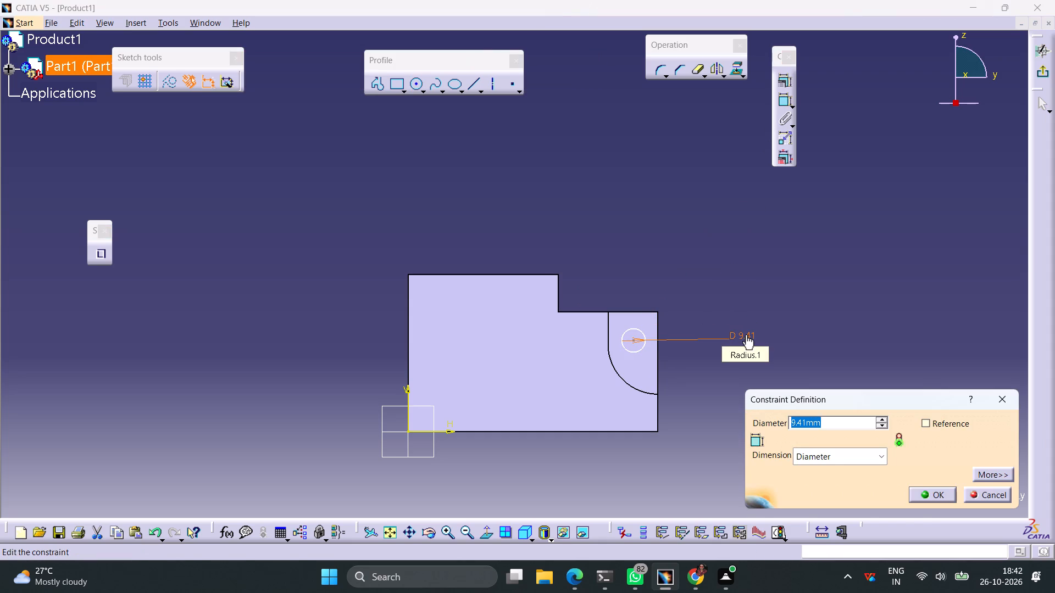
text(10)
key(Return)
click(830, 316)
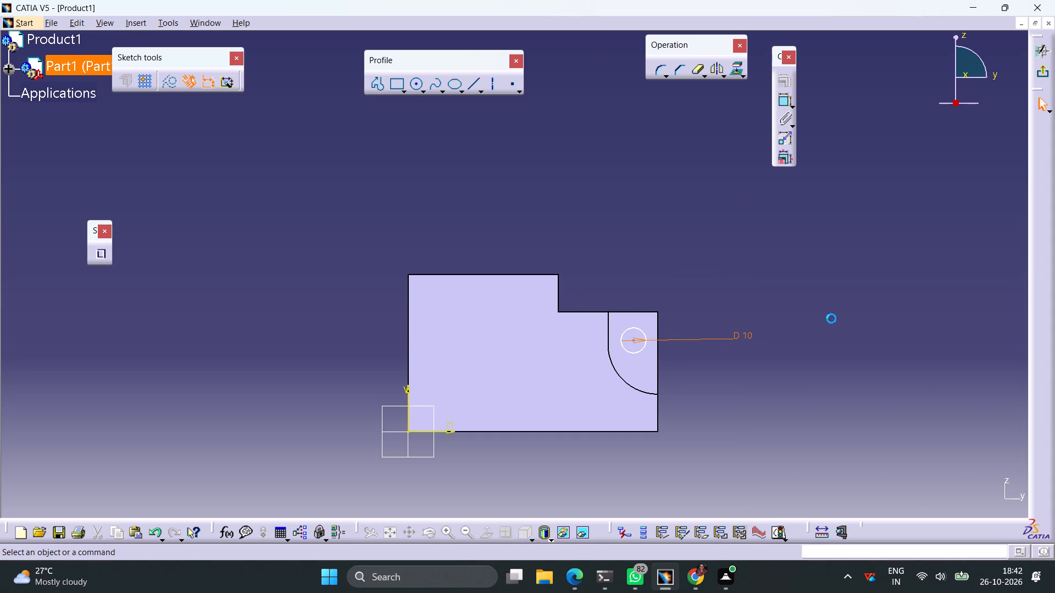
Dimension the circle's centre from the block's right edge and set the distance to 10 mm.
click(634, 340)
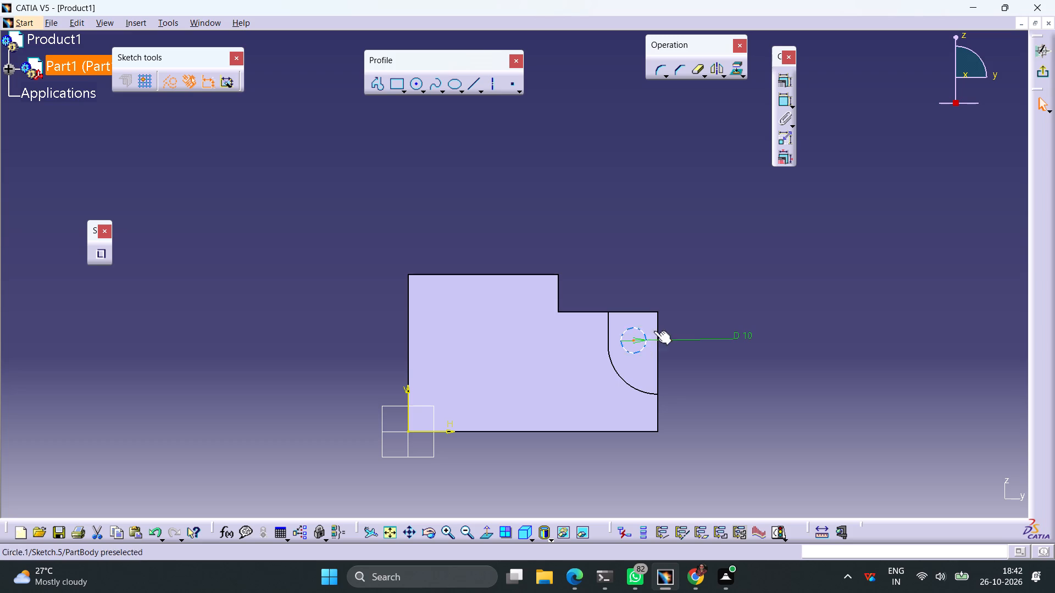
click(785, 98)
click(657, 330)
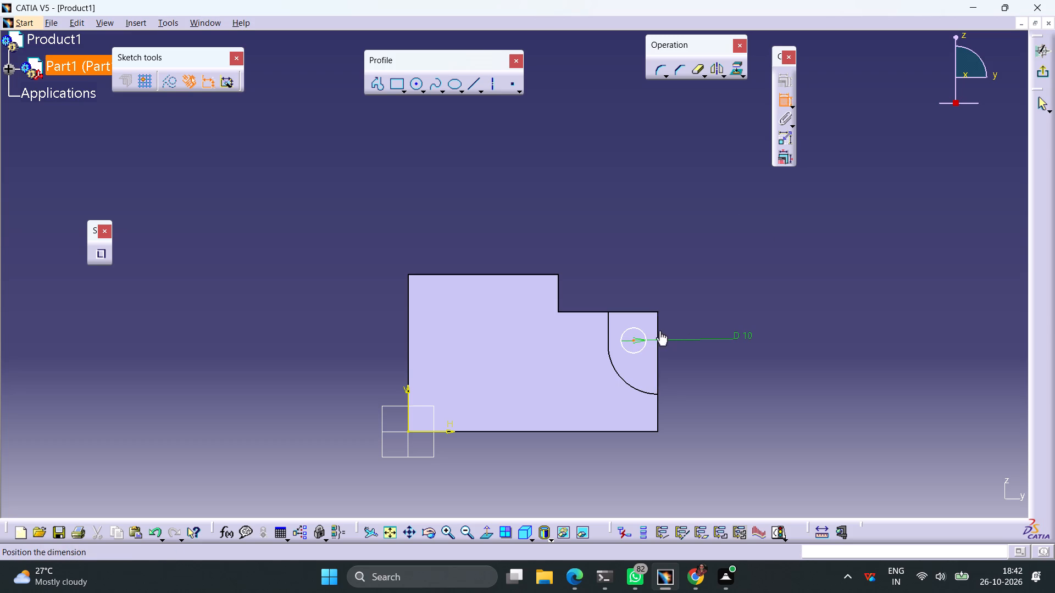
click(692, 284)
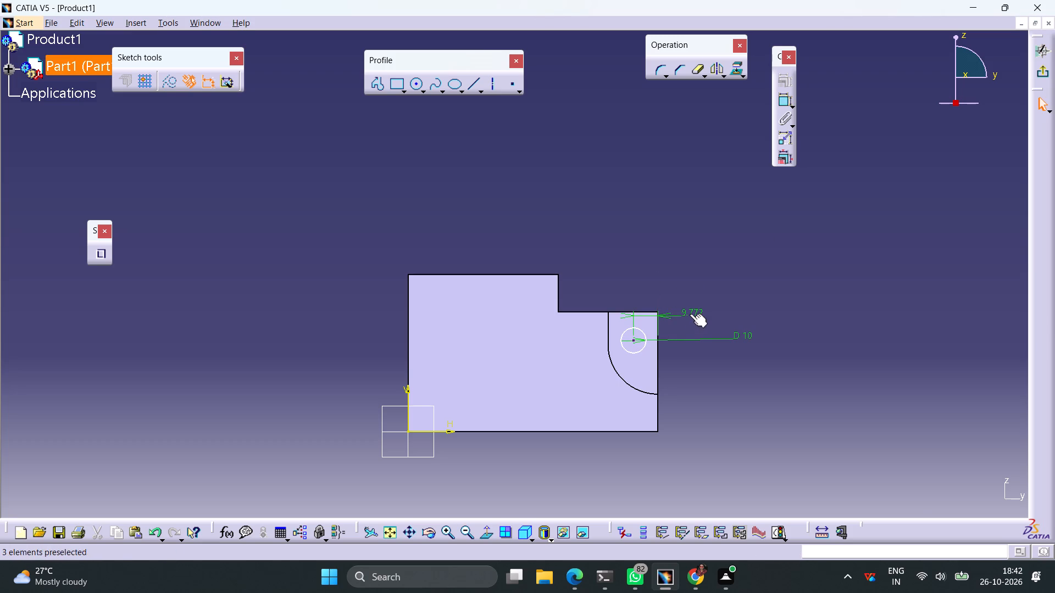
double_click(690, 314)
text(10)
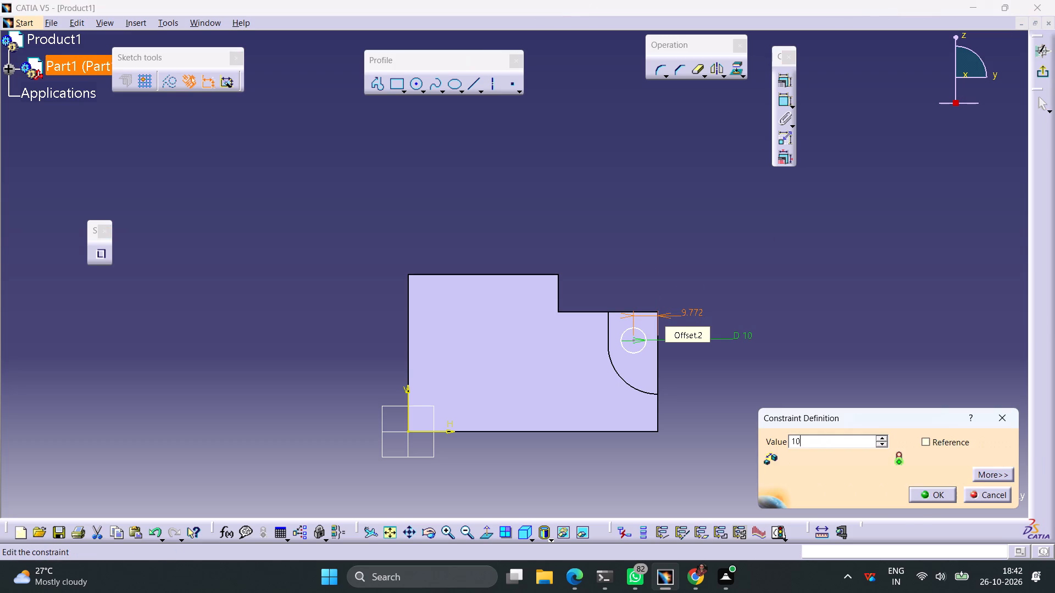
key(Return)
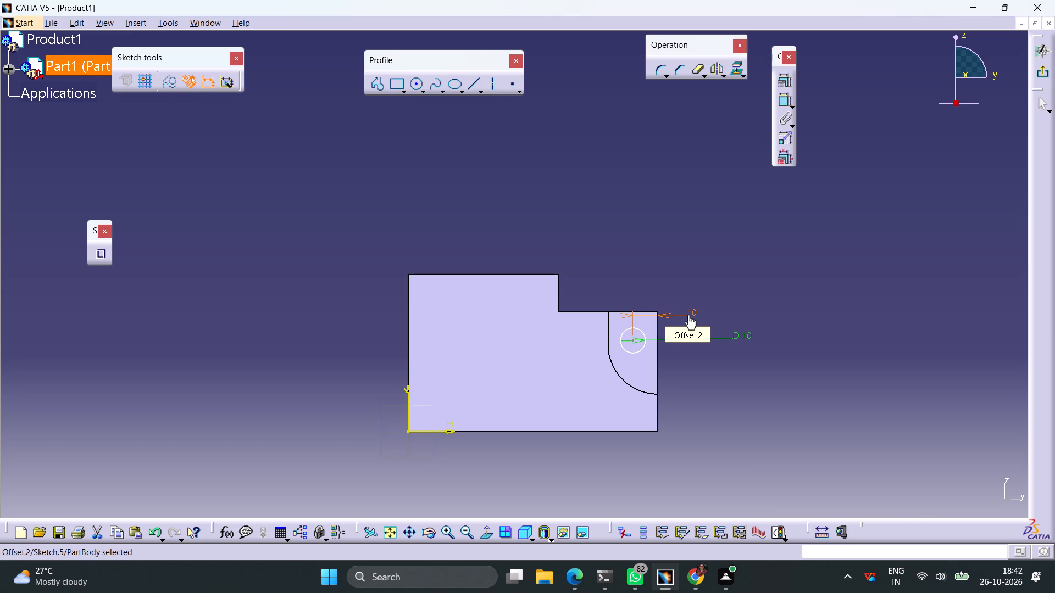
click(775, 374)
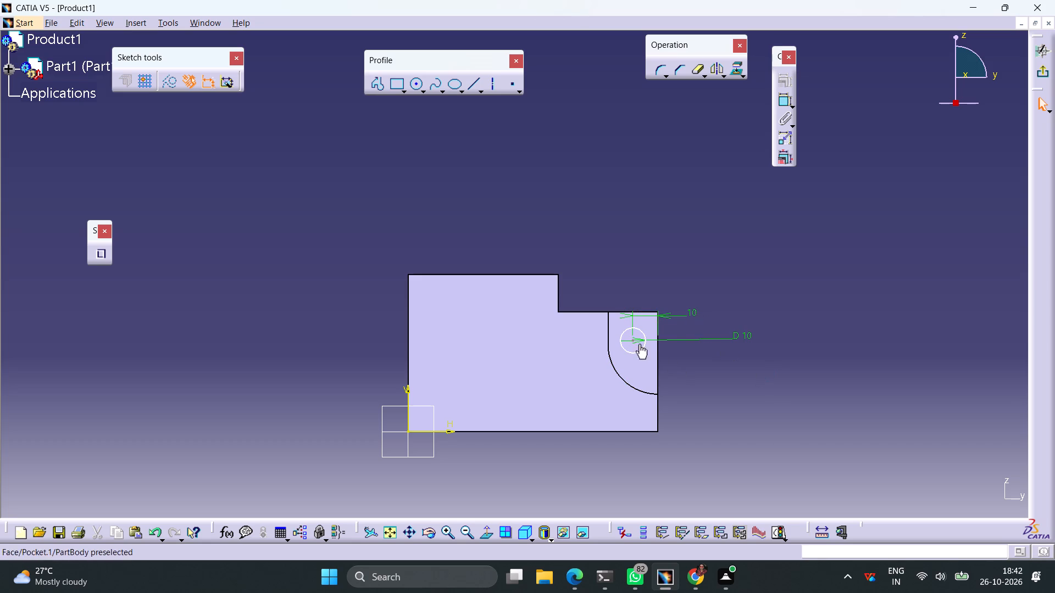
Dimension the circle's centre from the block's bottom edge and set the distance to 35 mm.
click(632, 340)
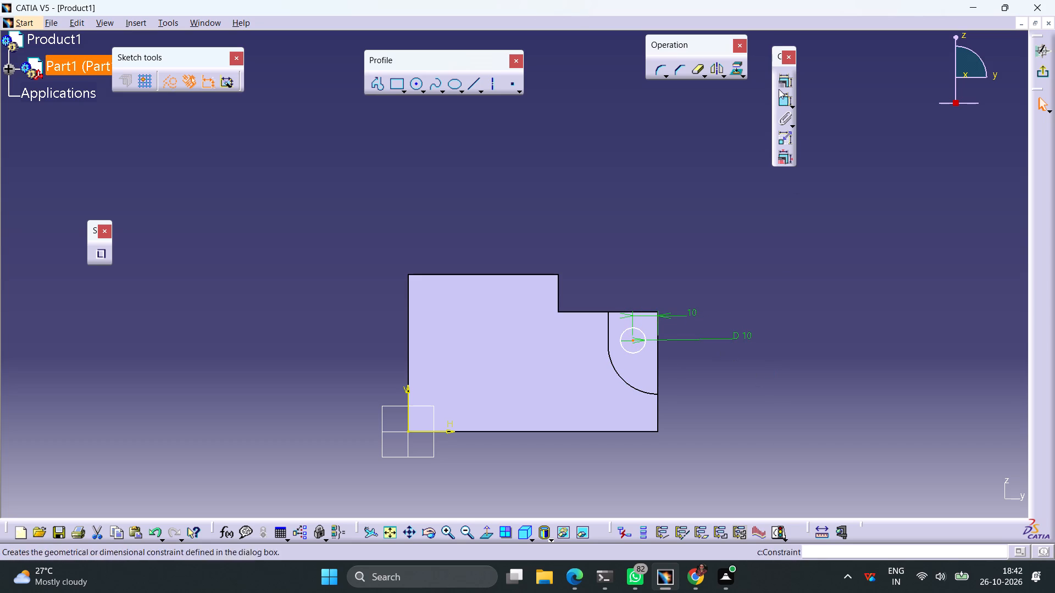
click(782, 100)
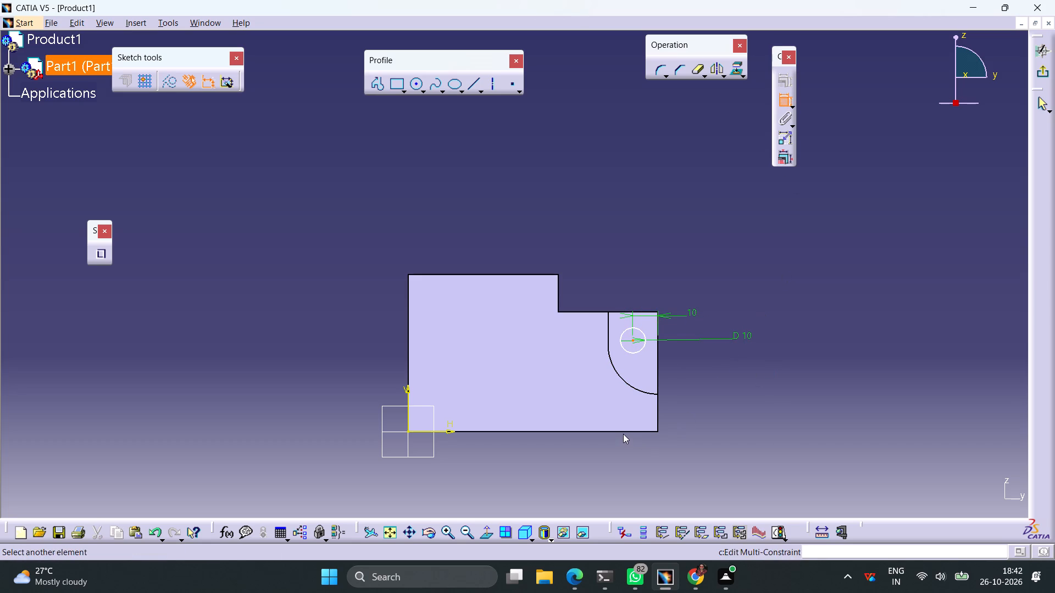
click(623, 432)
click(693, 446)
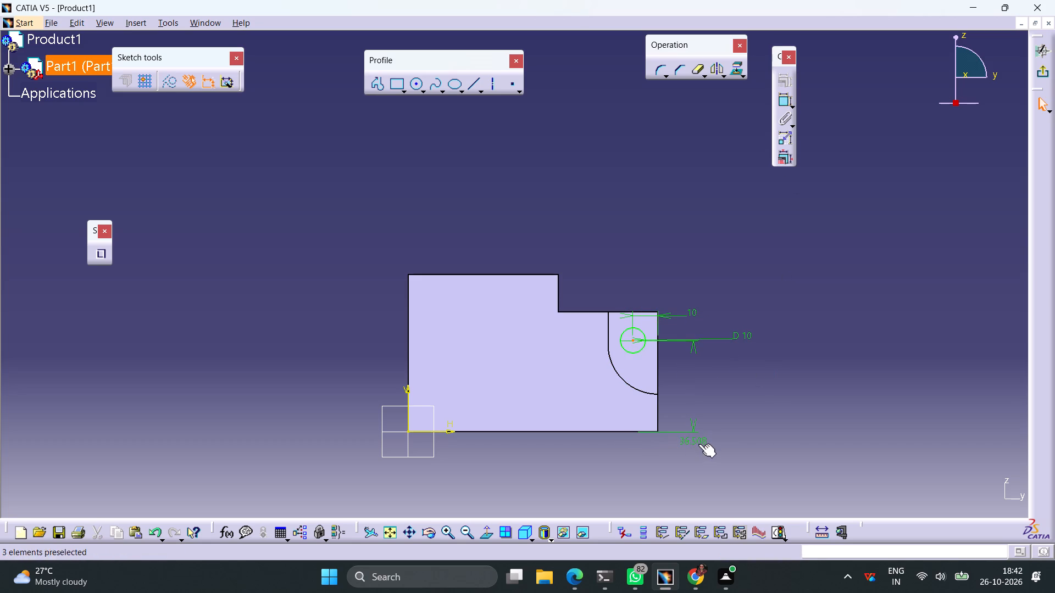
double_click(698, 443)
text(35)
key(Return)
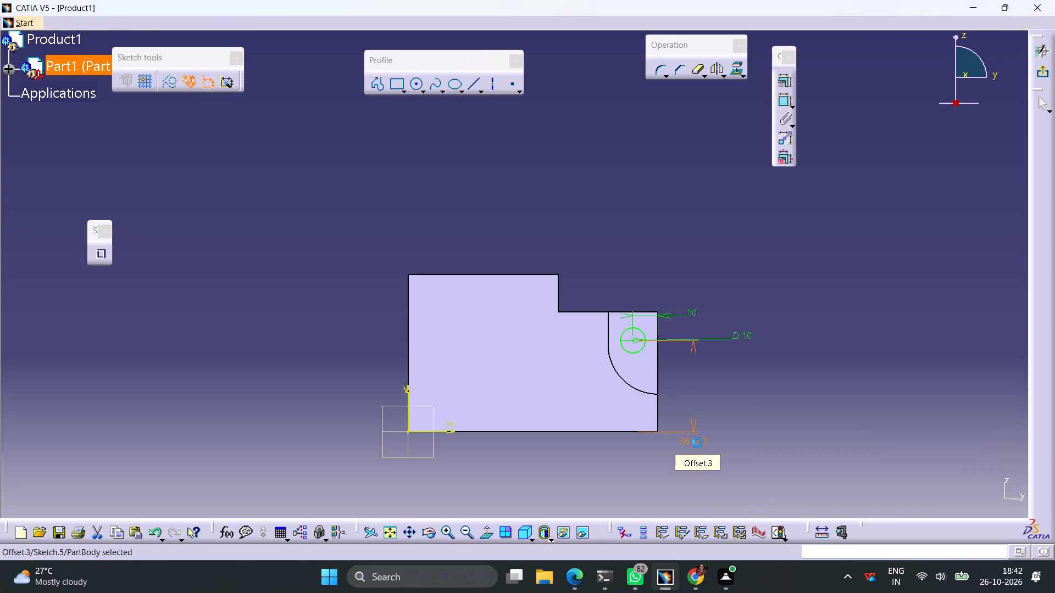
click(858, 376)
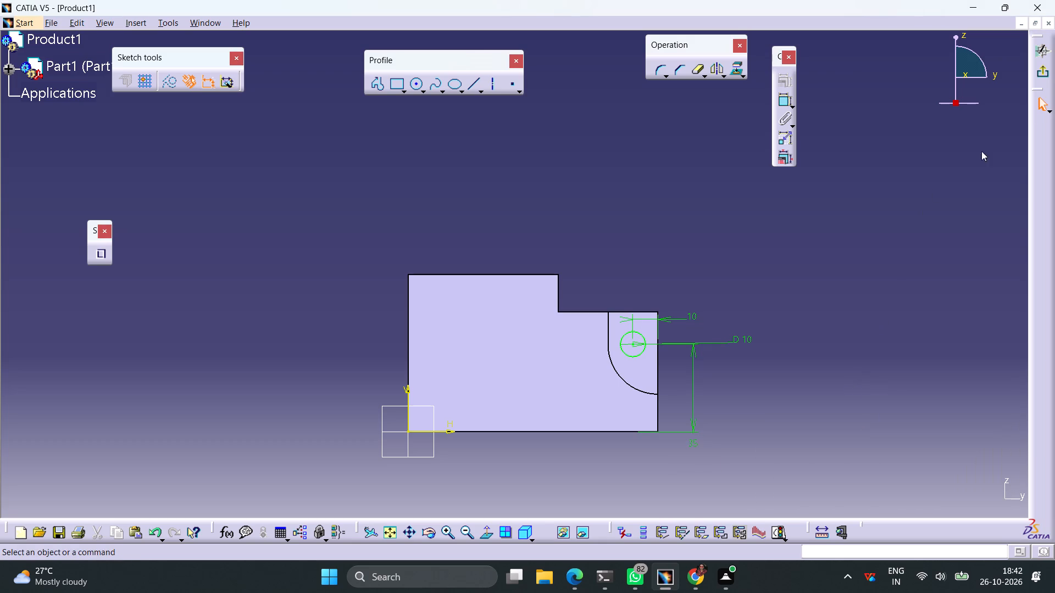
Exit the sketch and cut the 10 mm circle through the block as a Pocket with the Up to last limit.
click(1043, 71)
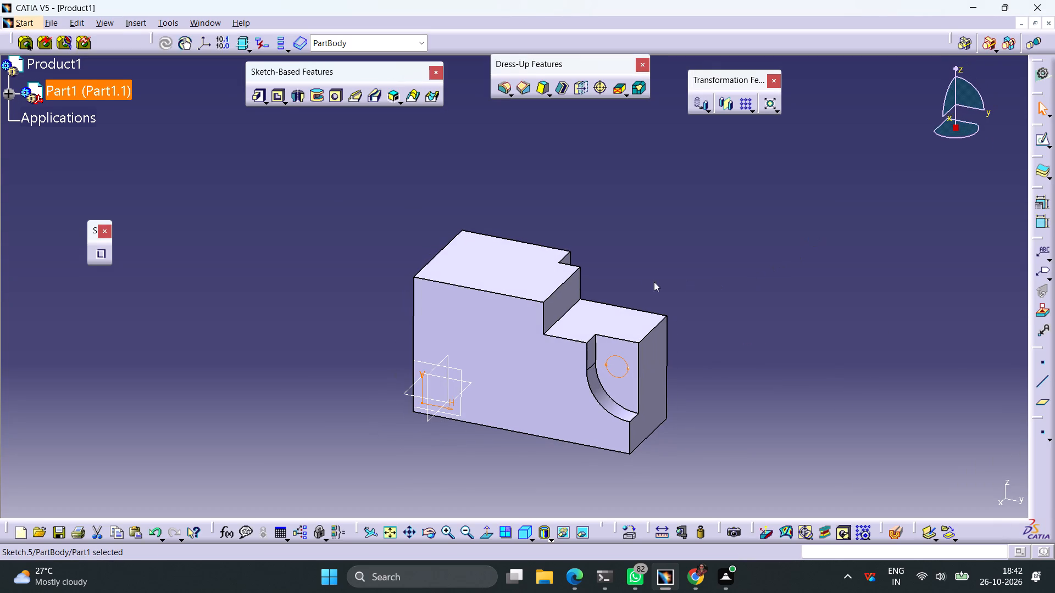
click(278, 100)
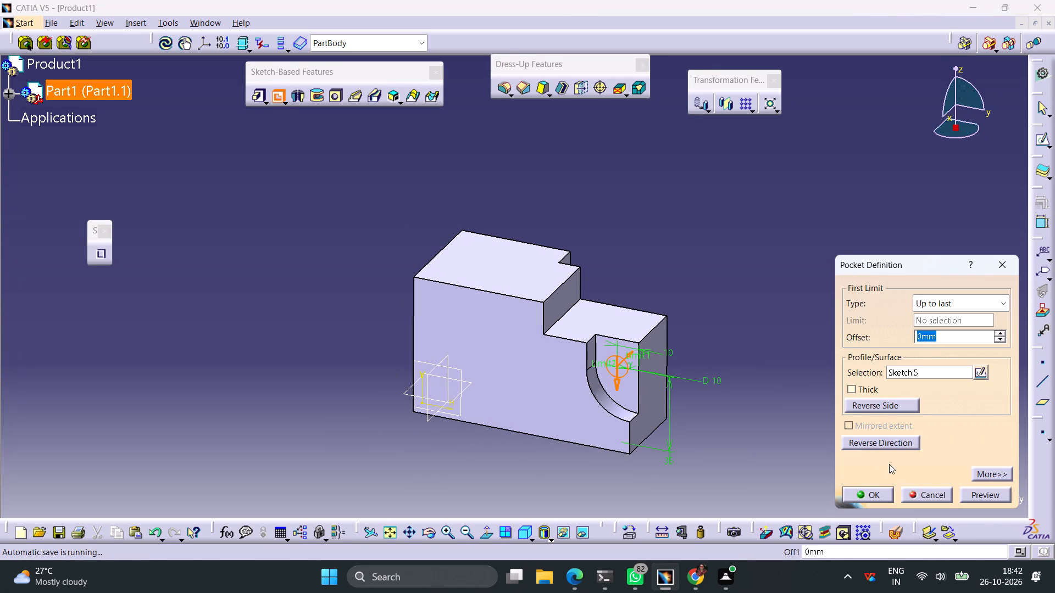
click(877, 495)
click(752, 362)
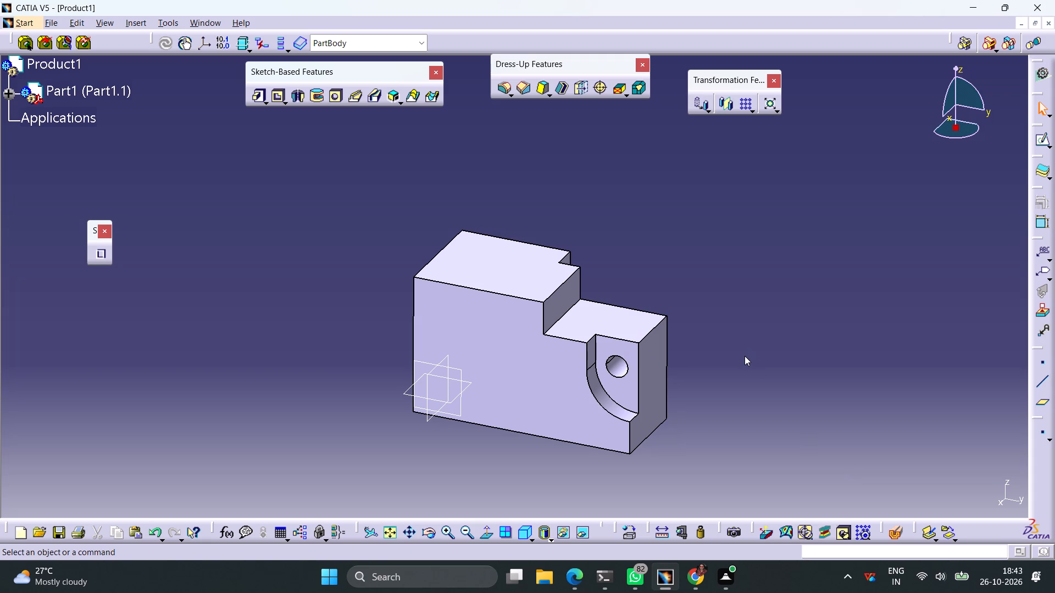
Start a sketch on the block's large side face and draw a circle about 23 mm in diameter on its left half.
click(498, 367)
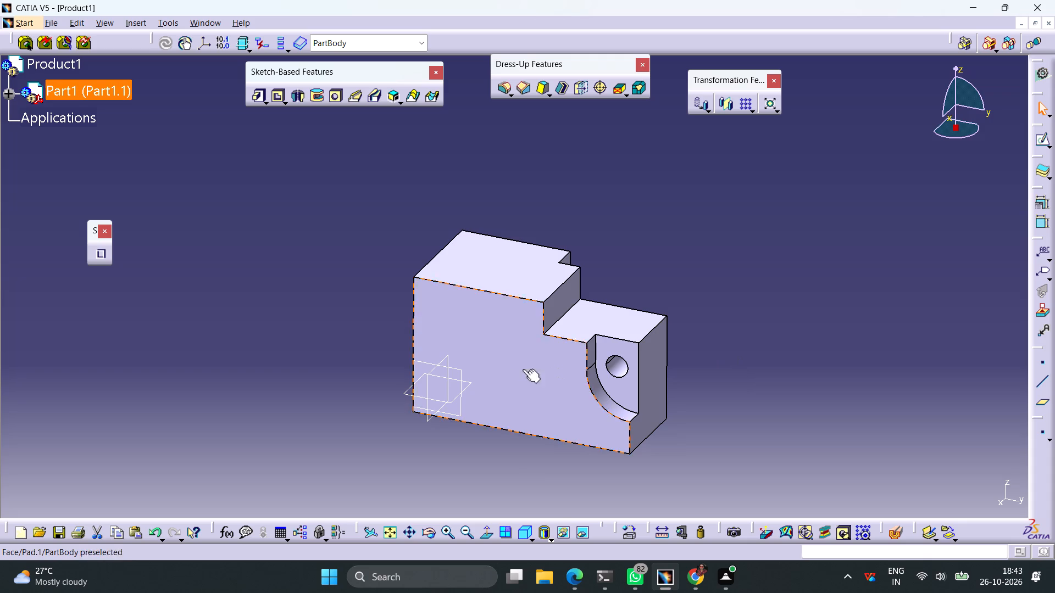
click(1036, 143)
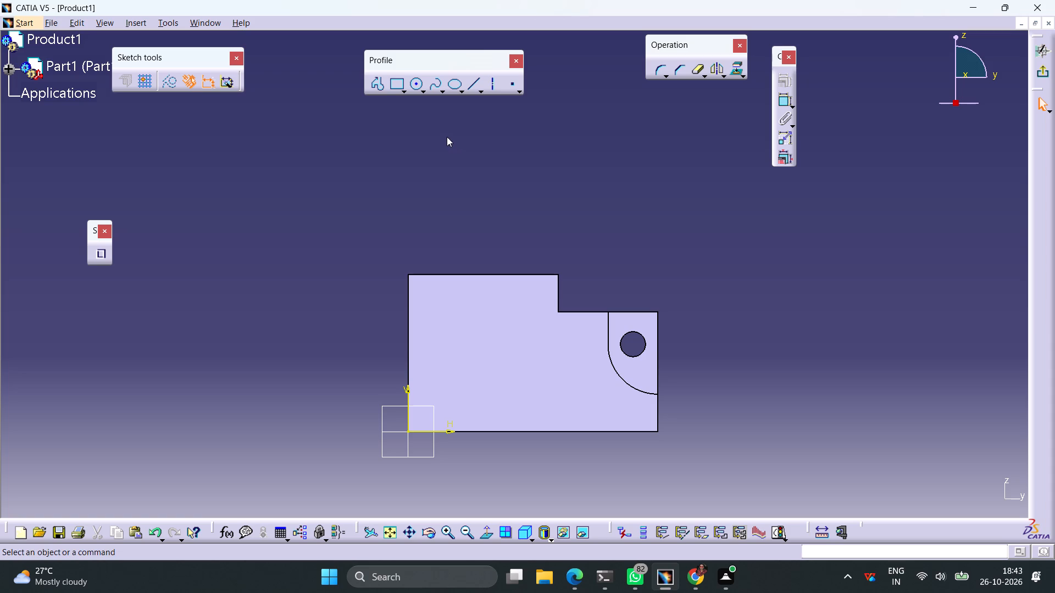
click(415, 86)
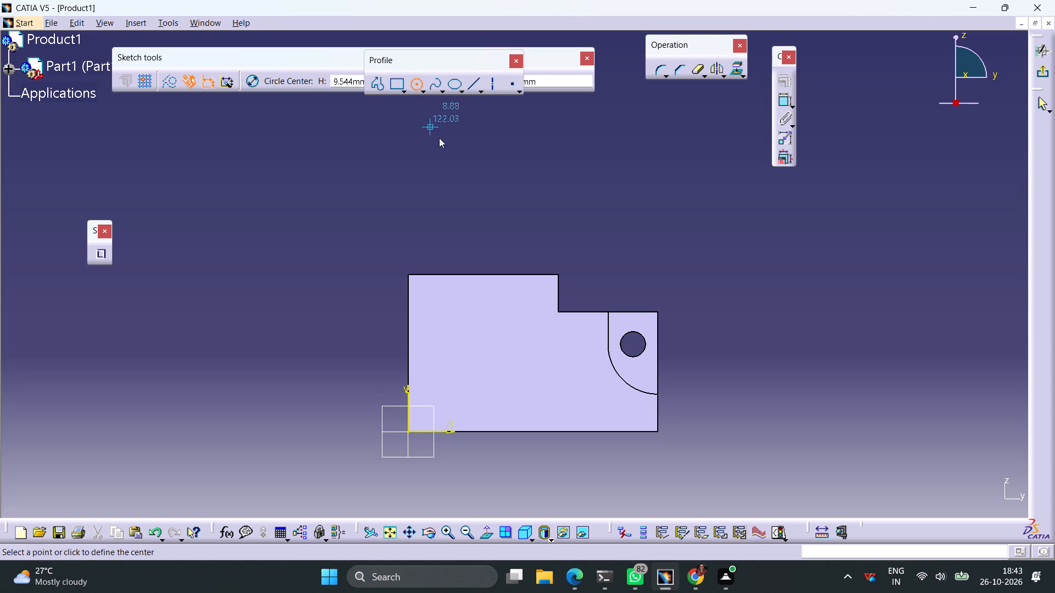
click(462, 354)
click(481, 333)
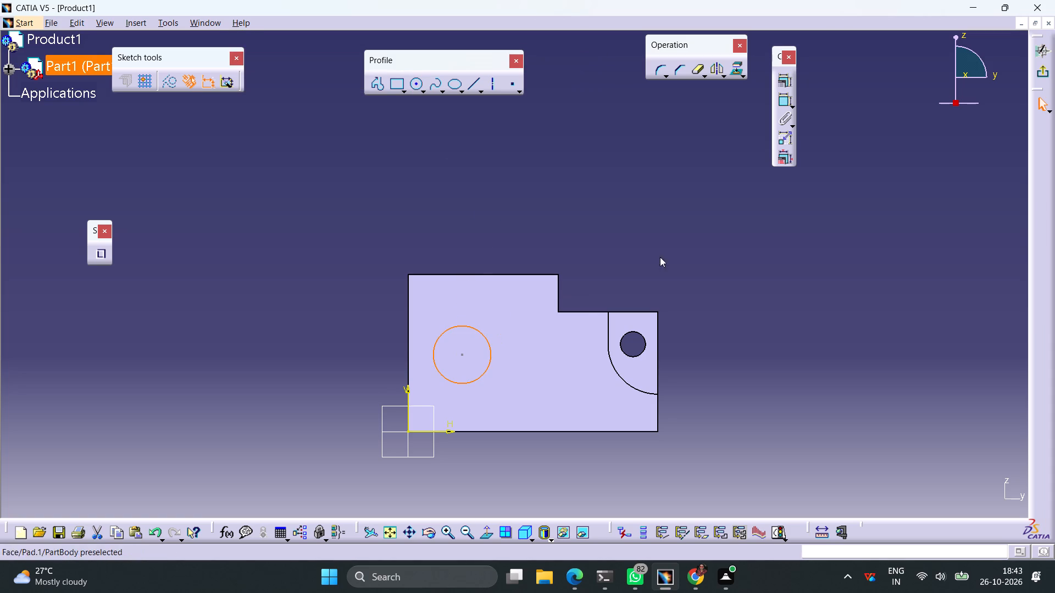
Dimension the new circle's diameter and set it to 50 mm.
click(785, 107)
click(513, 219)
double_click(524, 212)
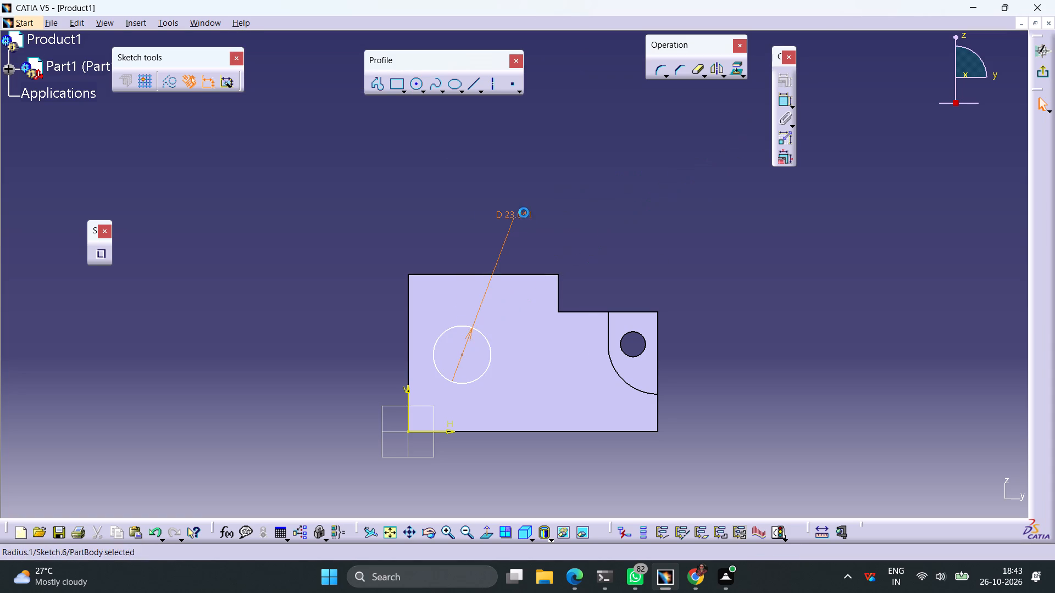
text(50)
key(Return)
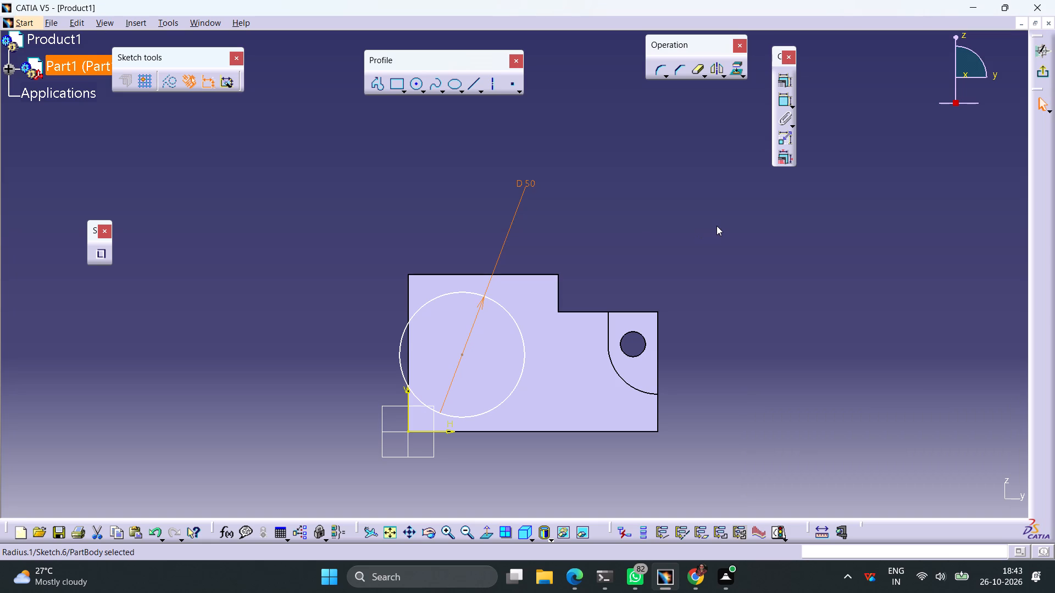
click(662, 260)
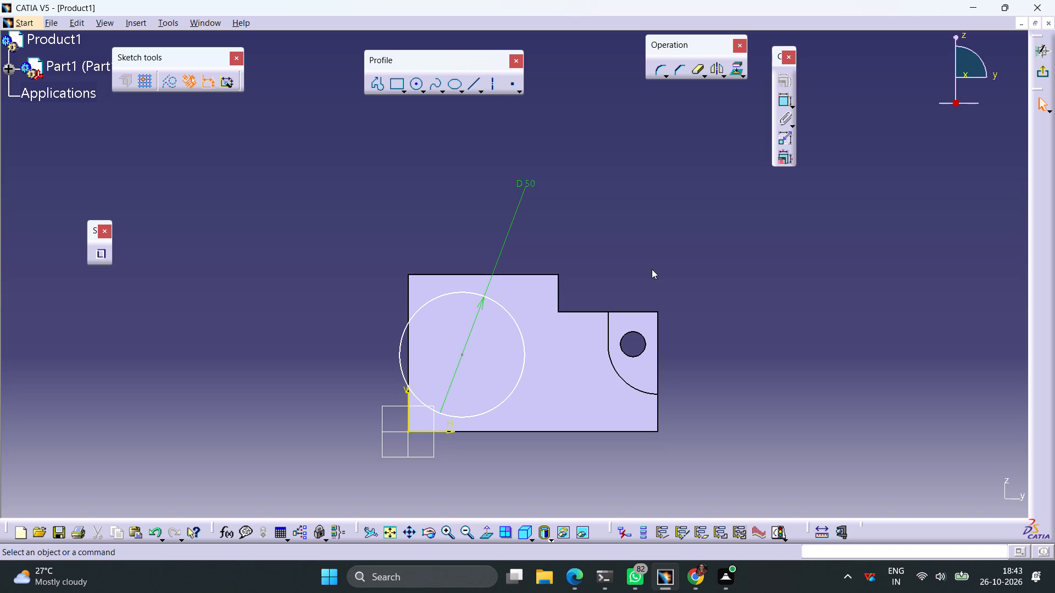
Dimension the 50 mm circle's centre from the block's bottom edge and set the distance to 35 mm.
click(462, 355)
click(783, 103)
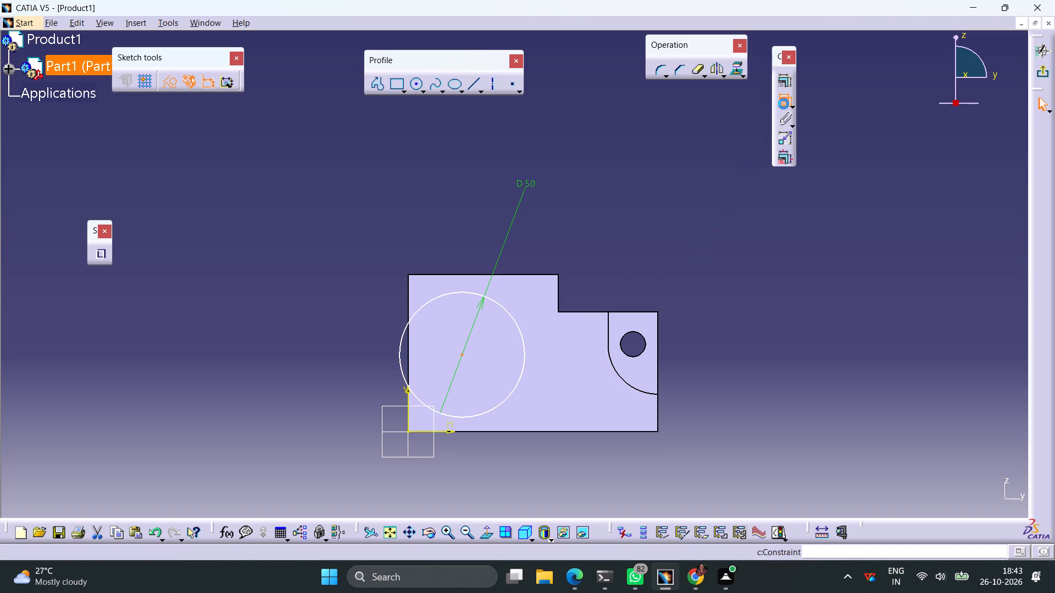
click(543, 430)
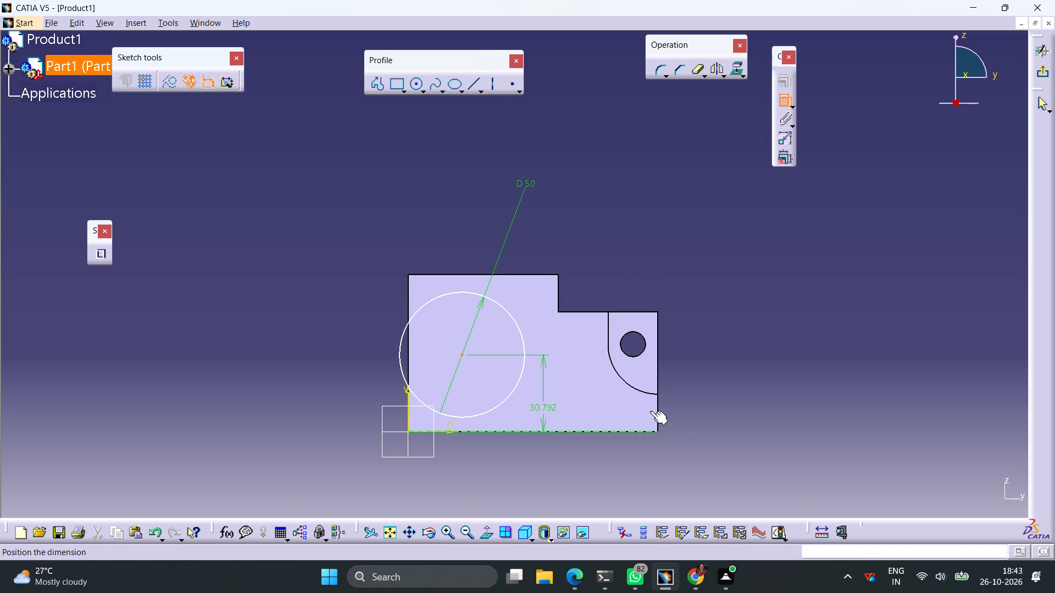
click(650, 411)
double_click(543, 411)
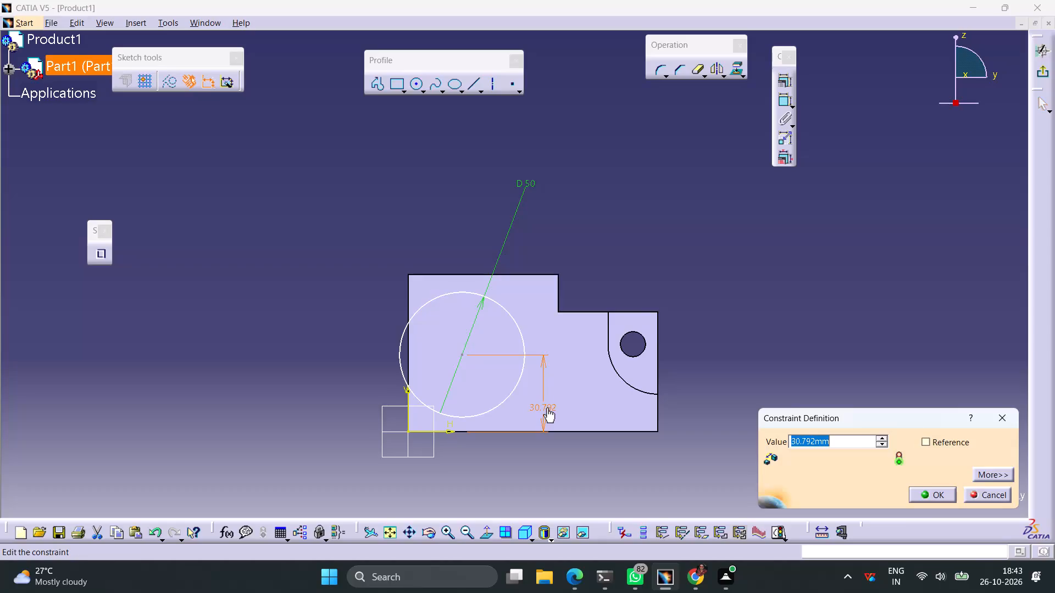
text(35)
key(Return)
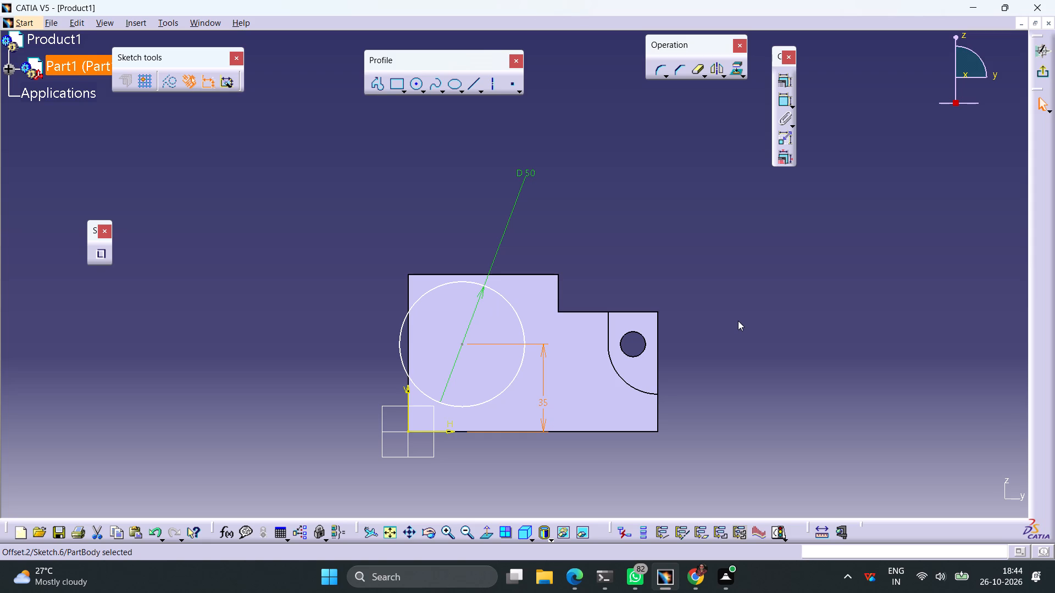
Dimension the 50 mm circle's centre horizontally from the block's right edge and set the distance to 50+18 mm.
click(461, 344)
click(786, 103)
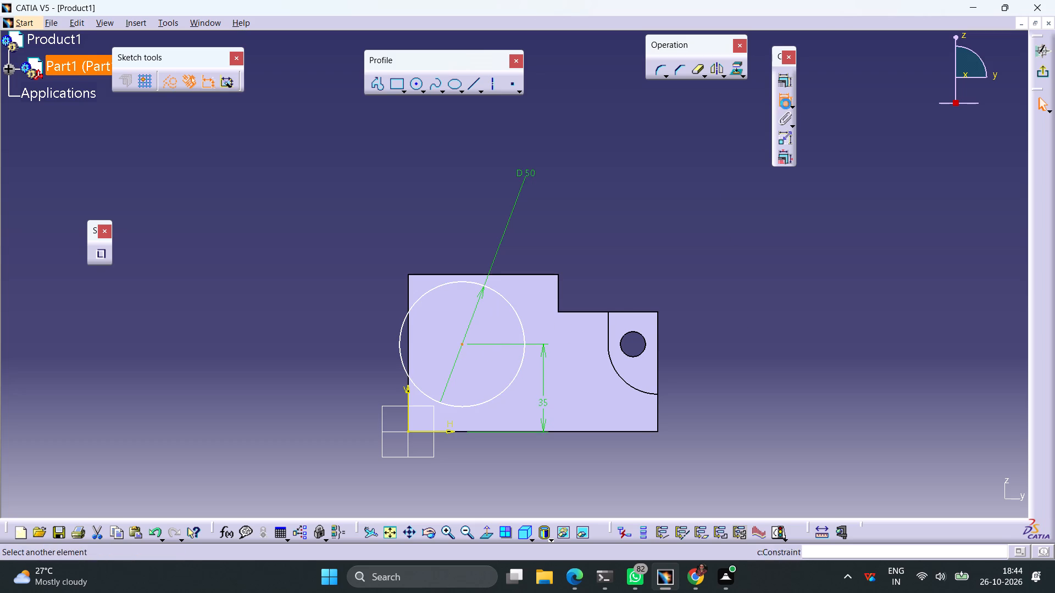
click(659, 338)
click(616, 238)
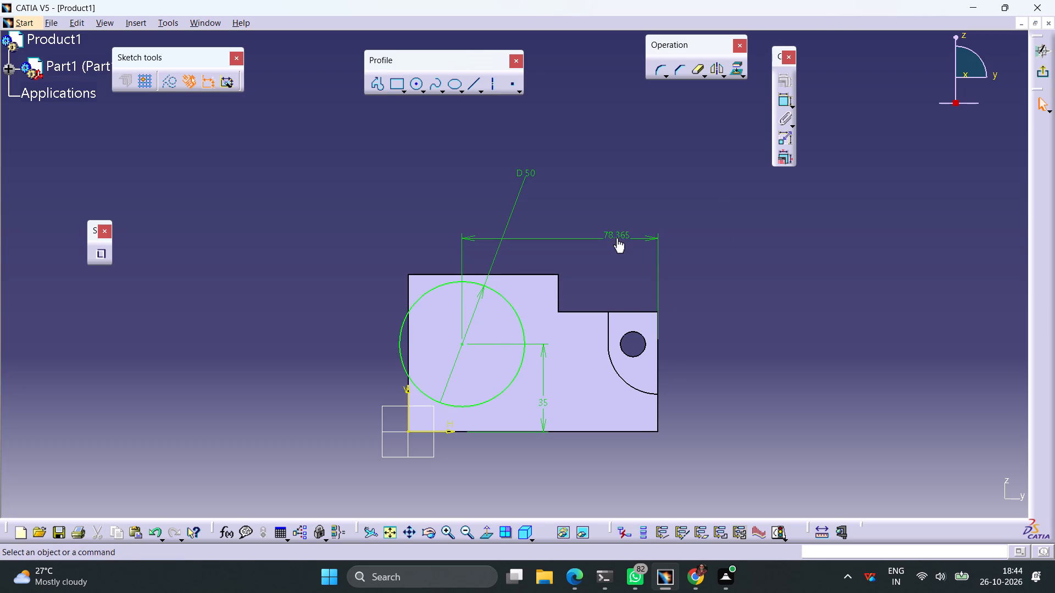
double_click(616, 233)
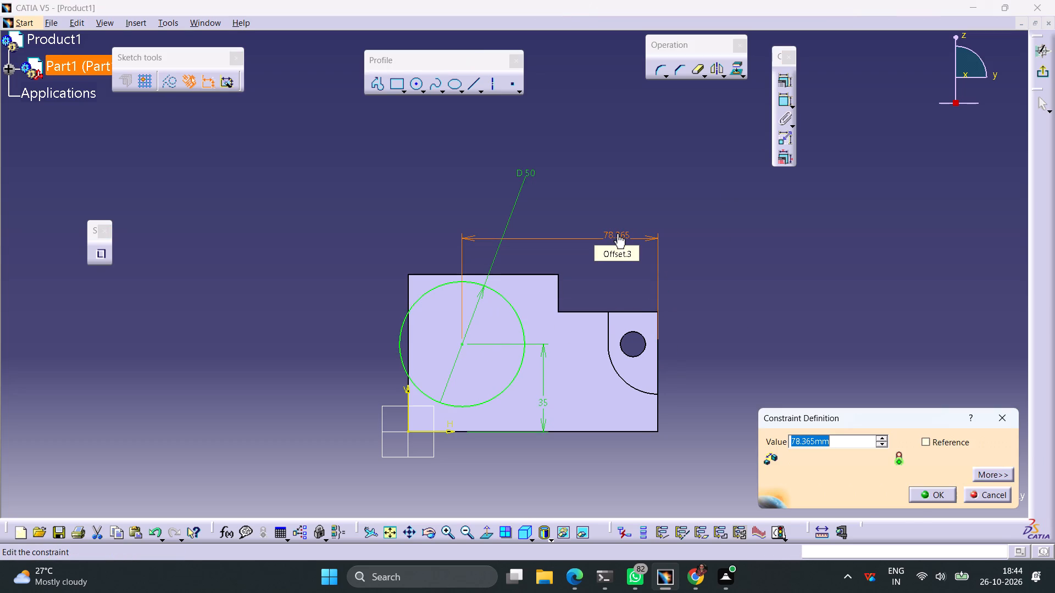
text(50+18)
key(Return)
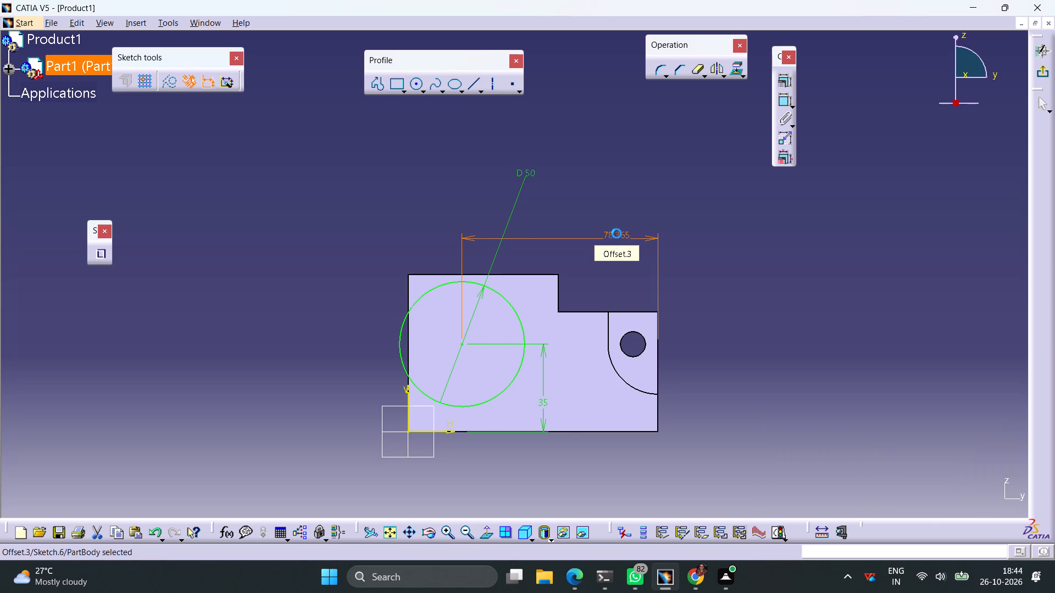
click(732, 290)
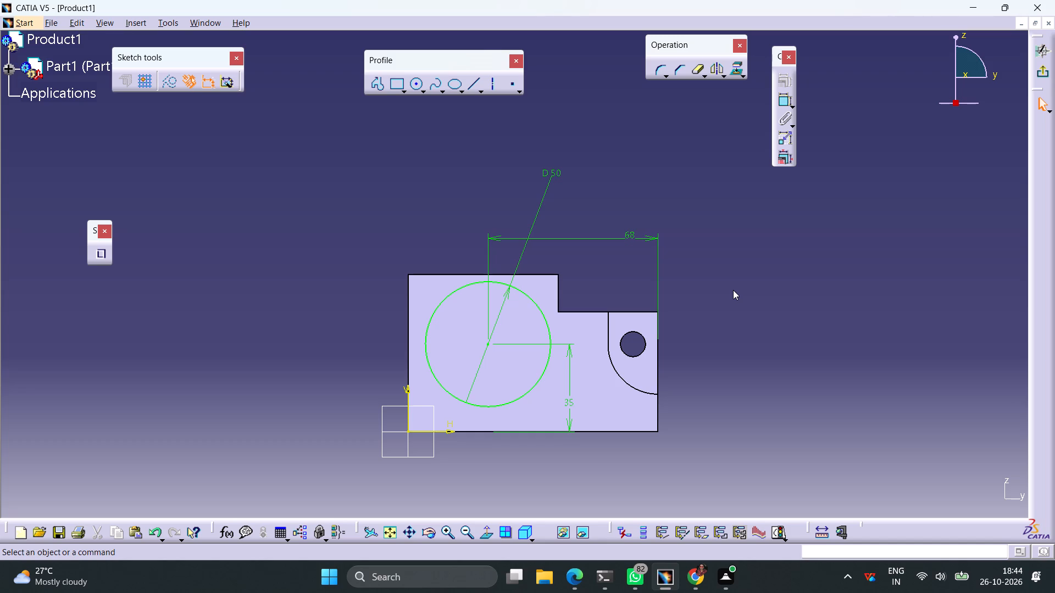
Exit the sketch and cut the 50 mm circle as a Pocket with the Dimension limit and a 13 mm depth.
click(1039, 77)
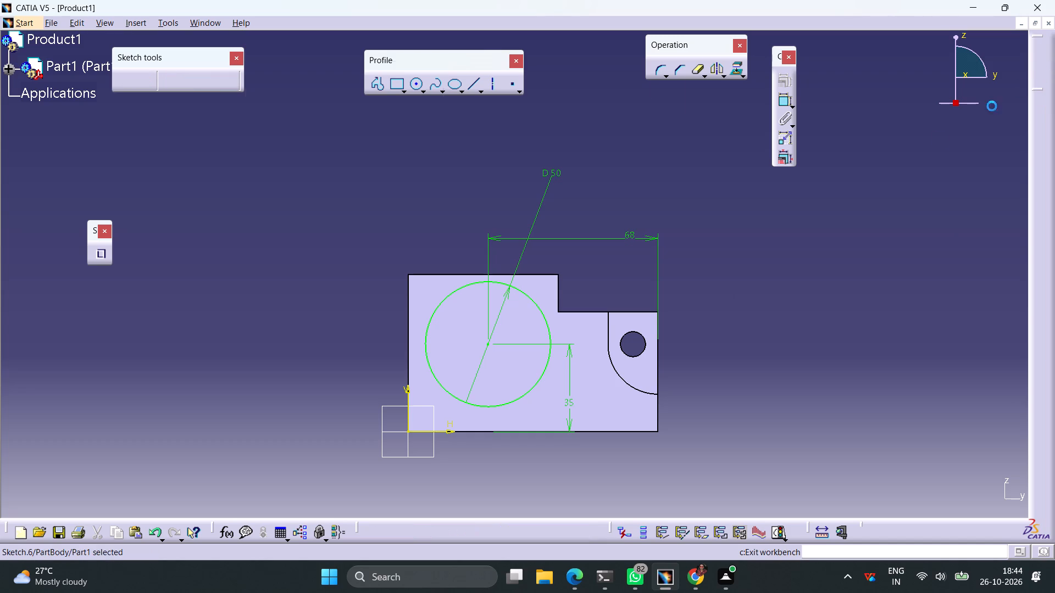
click(273, 98)
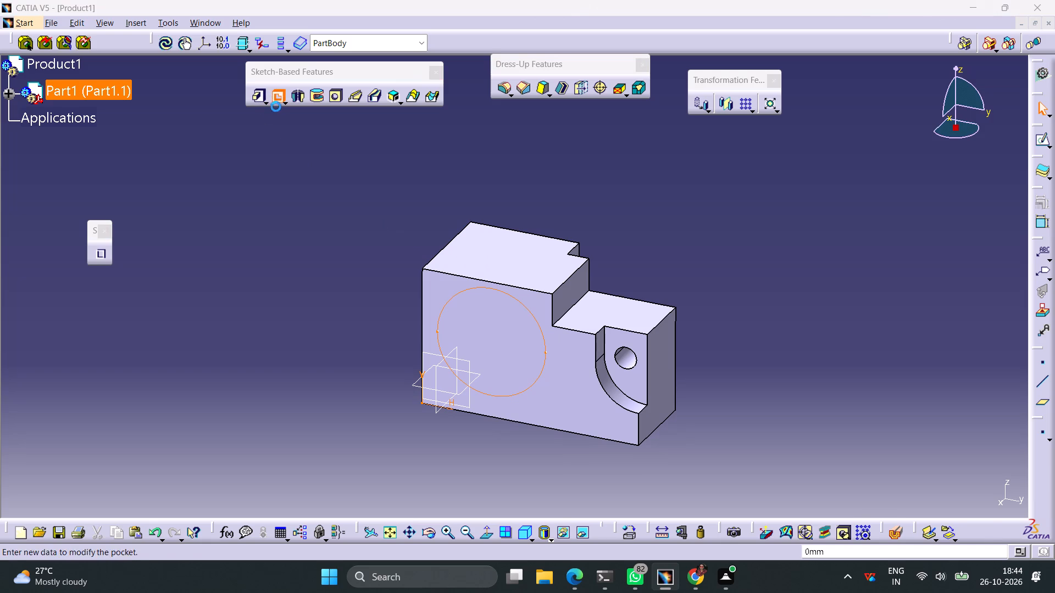
click(955, 305)
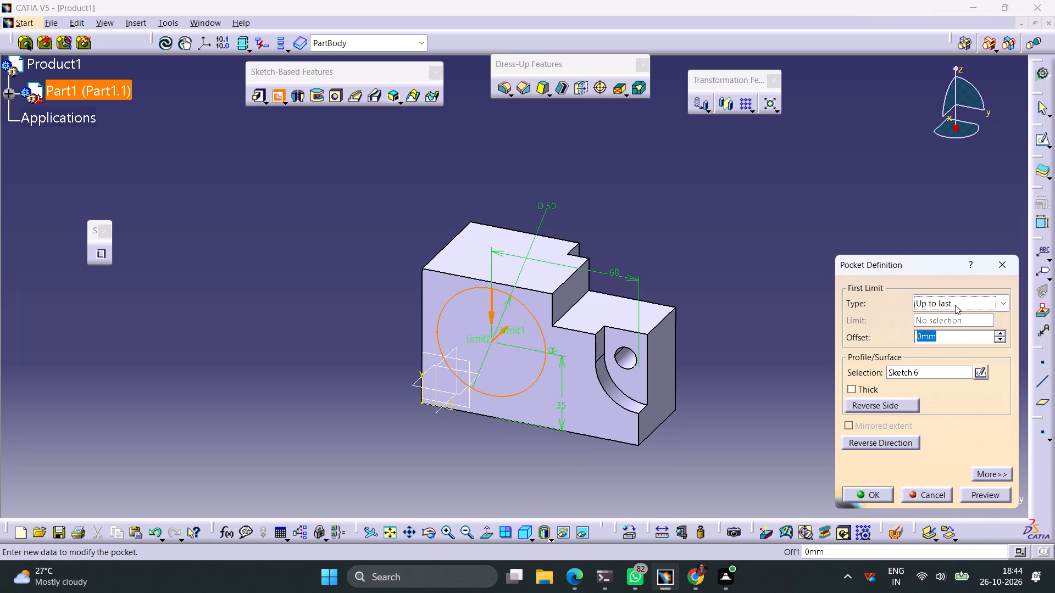
click(952, 323)
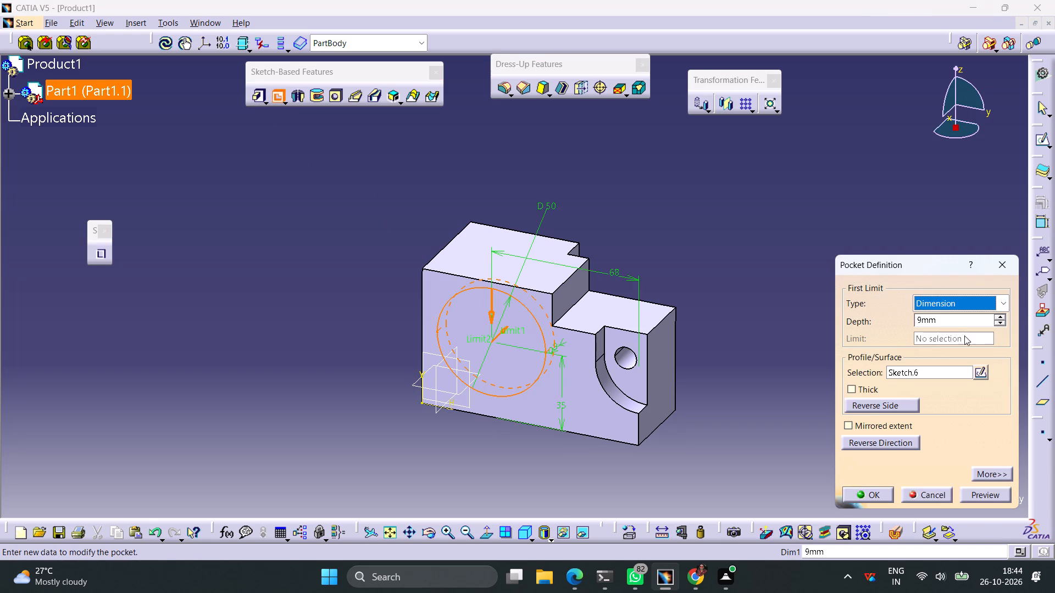
drag(955, 328, 903, 326)
drag(948, 324, 837, 337)
text(13)
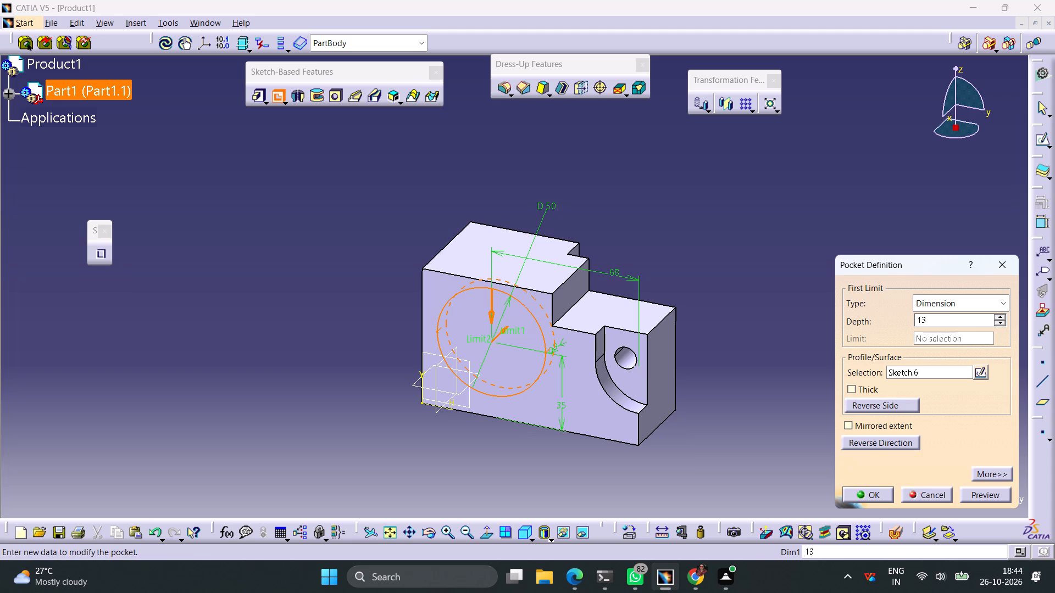
key(Return)
click(839, 320)
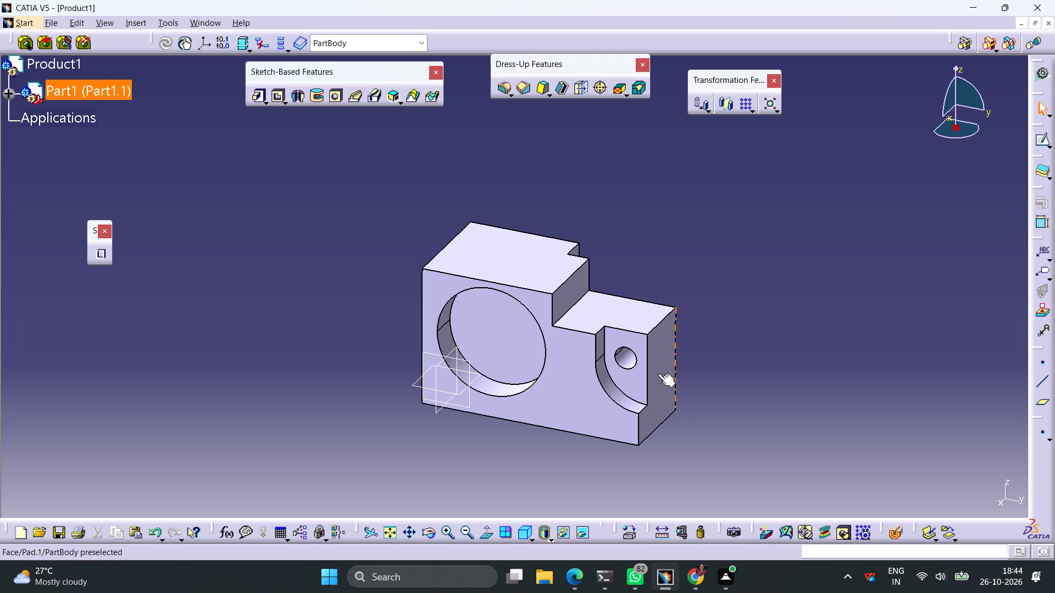
Start a sketch on the block's large side face and draw a circle about 68 mm in diameter centred on its left edge.
click(577, 385)
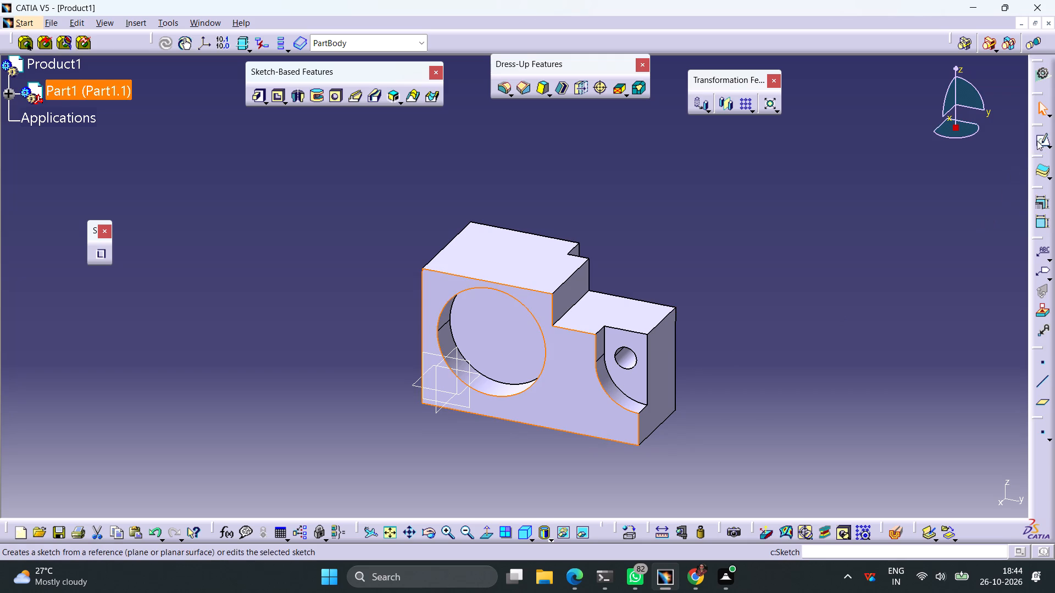
click(1037, 141)
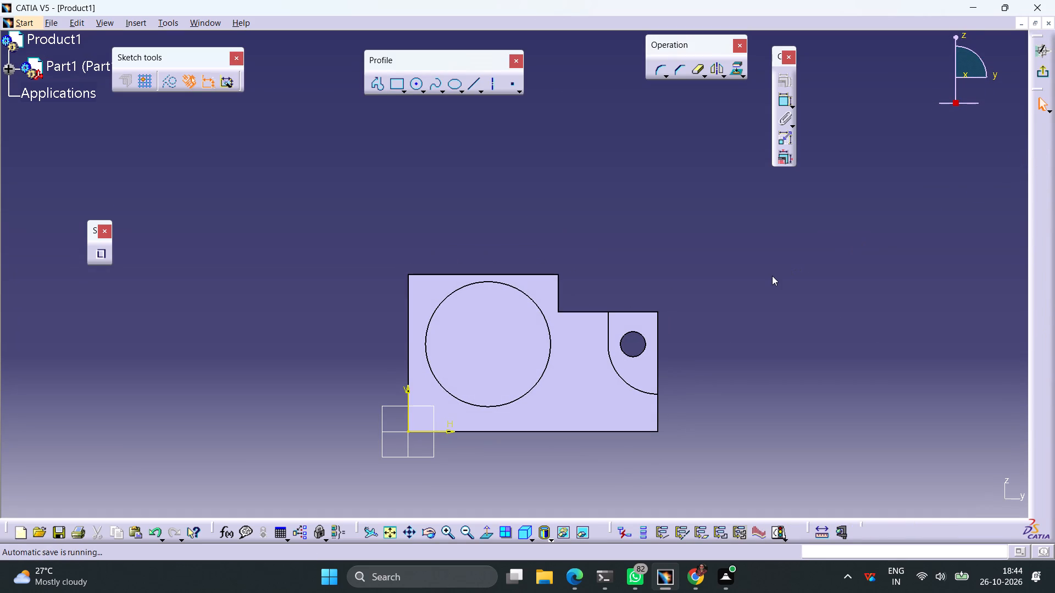
click(414, 87)
click(408, 304)
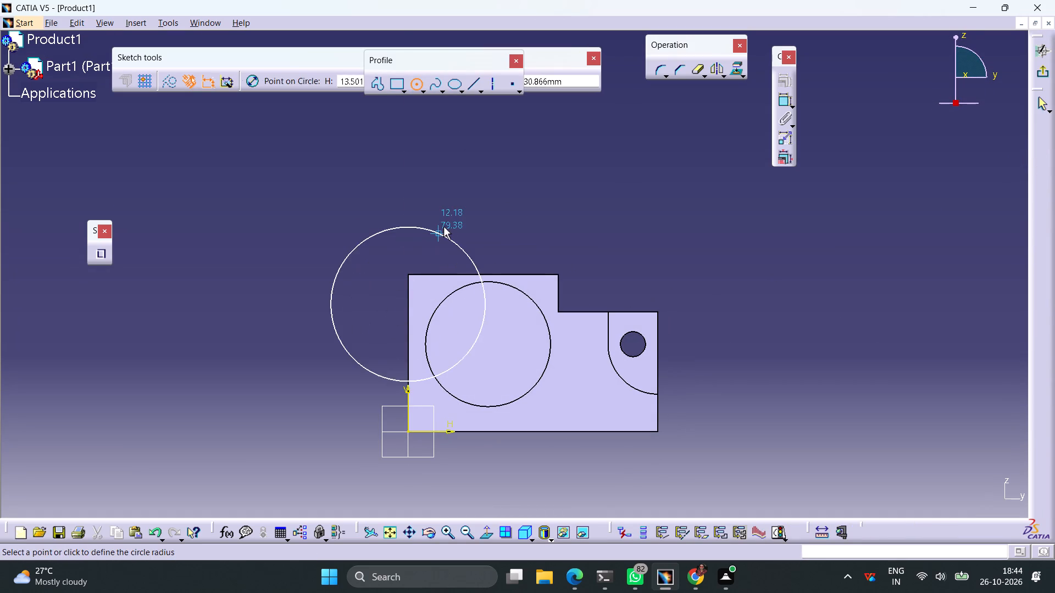
click(445, 228)
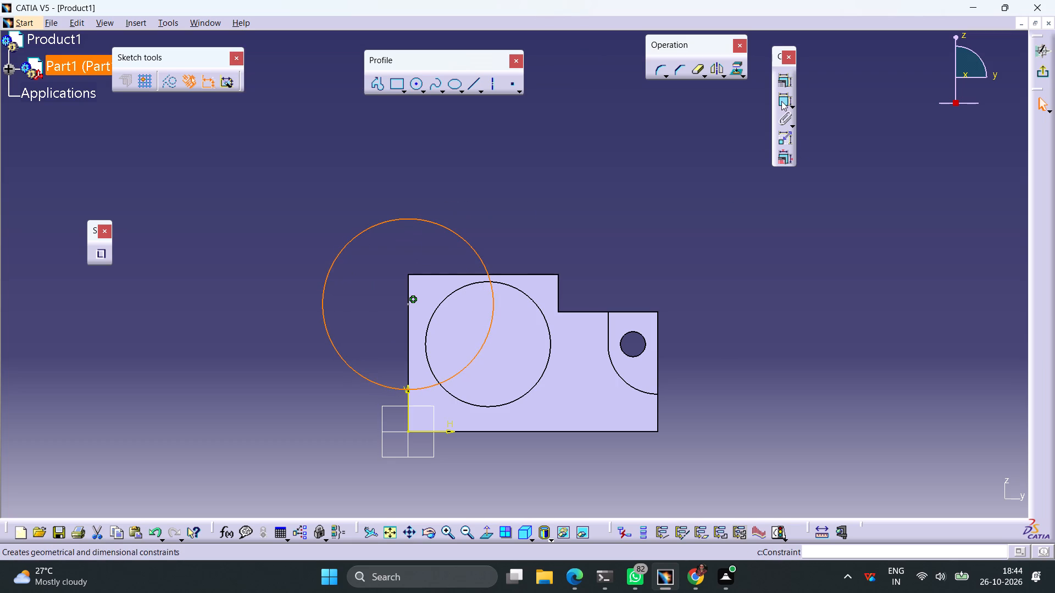
Dimension the new circle's diameter and set it to 60 mm.
click(781, 101)
click(611, 171)
double_click(620, 165)
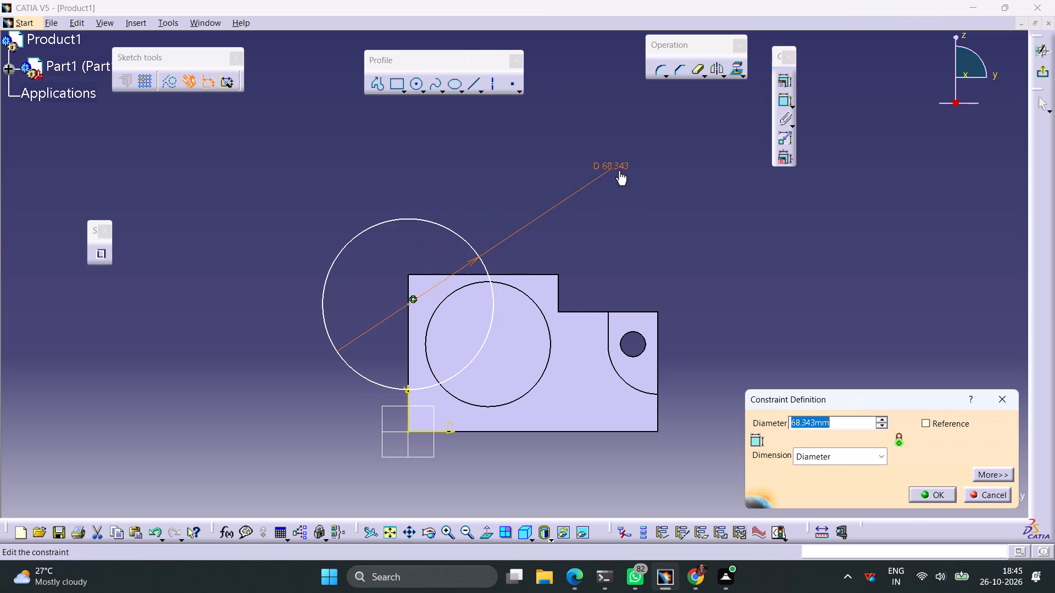
text(60)
key(Return)
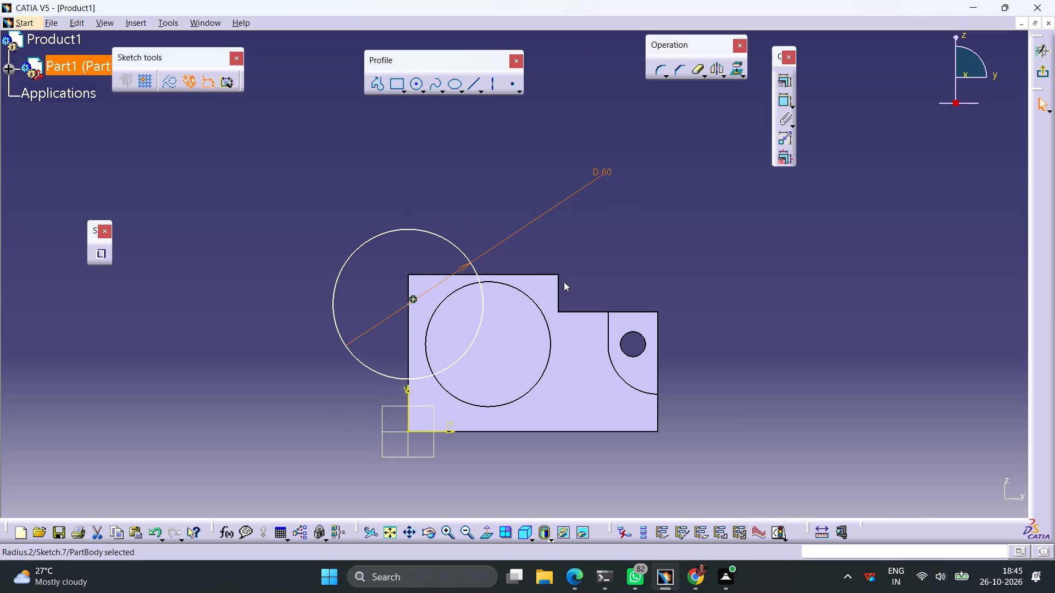
Dimension the 60 mm circle's centre from the block's bottom edge and set the distance to 35 mm.
middle_drag(608, 287, 674, 205)
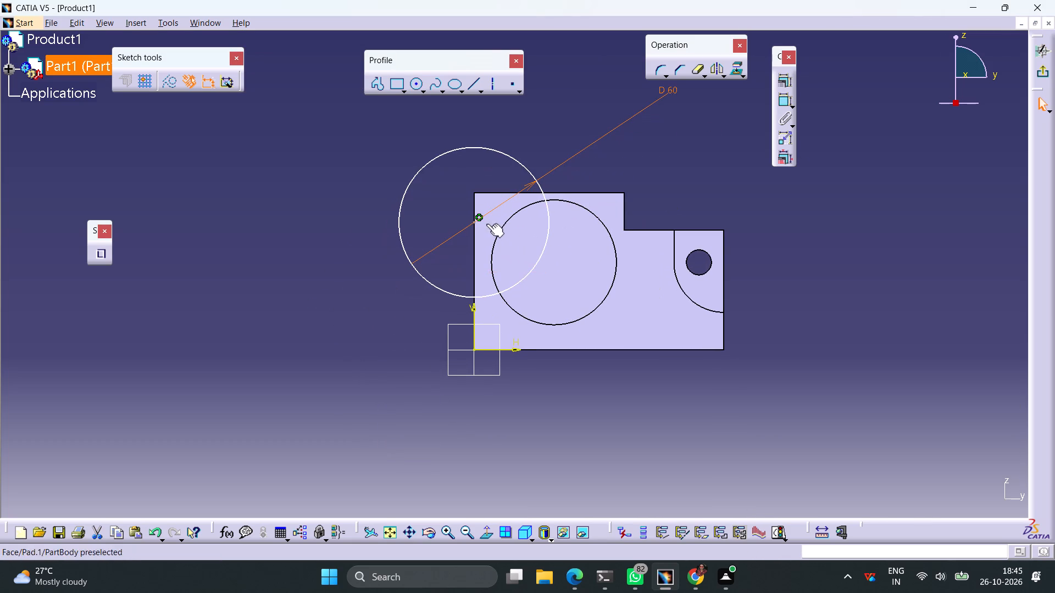
click(474, 223)
click(780, 102)
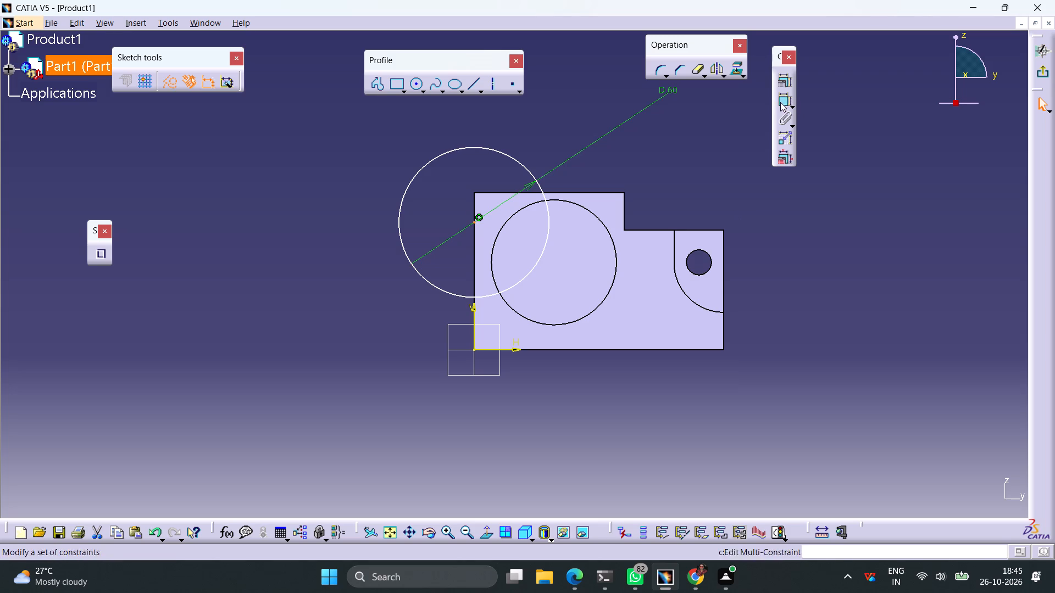
click(620, 351)
click(571, 406)
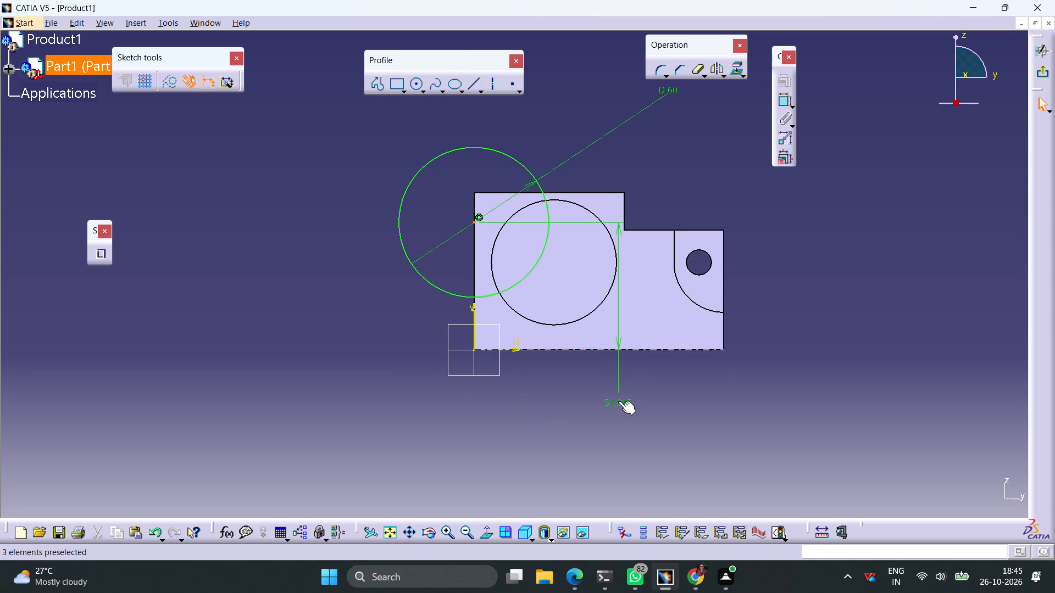
double_click(618, 401)
text(35)
key(Return)
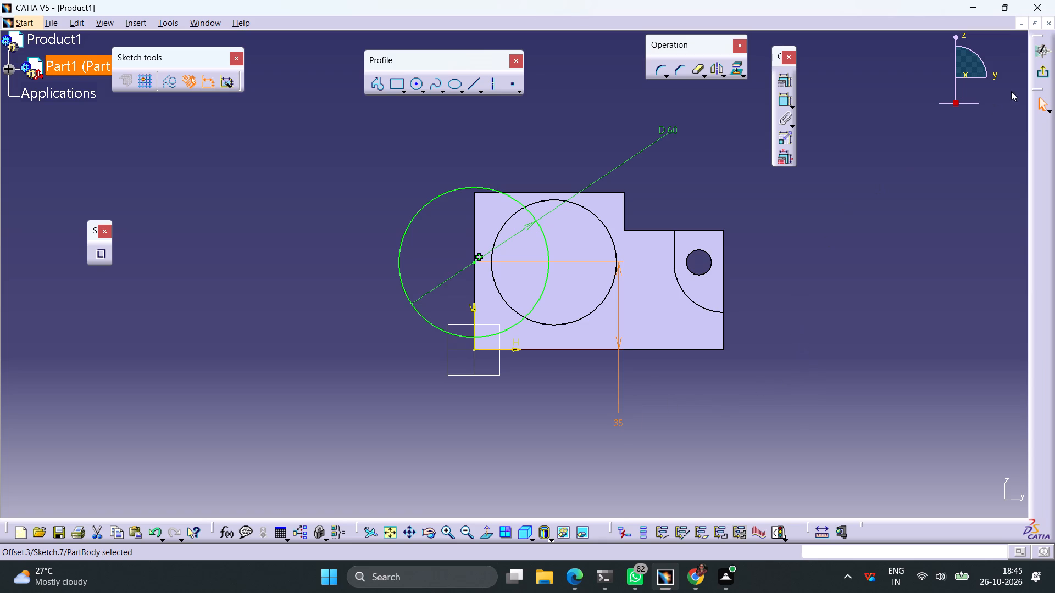
Exit the sketch and cut the 60 mm circle through the block's full thickness as a Pocket.
click(1037, 72)
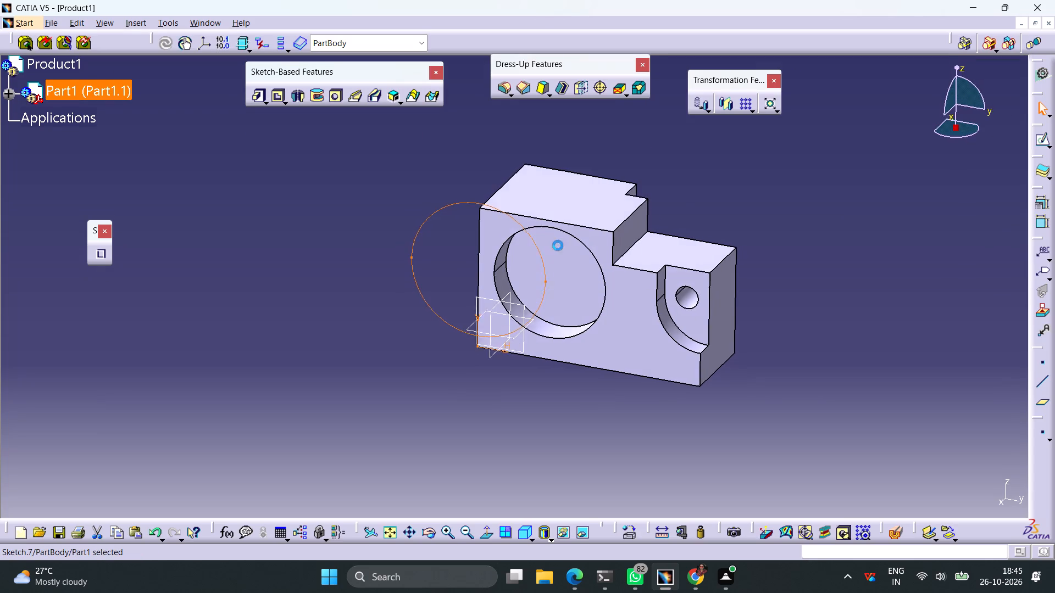
click(274, 96)
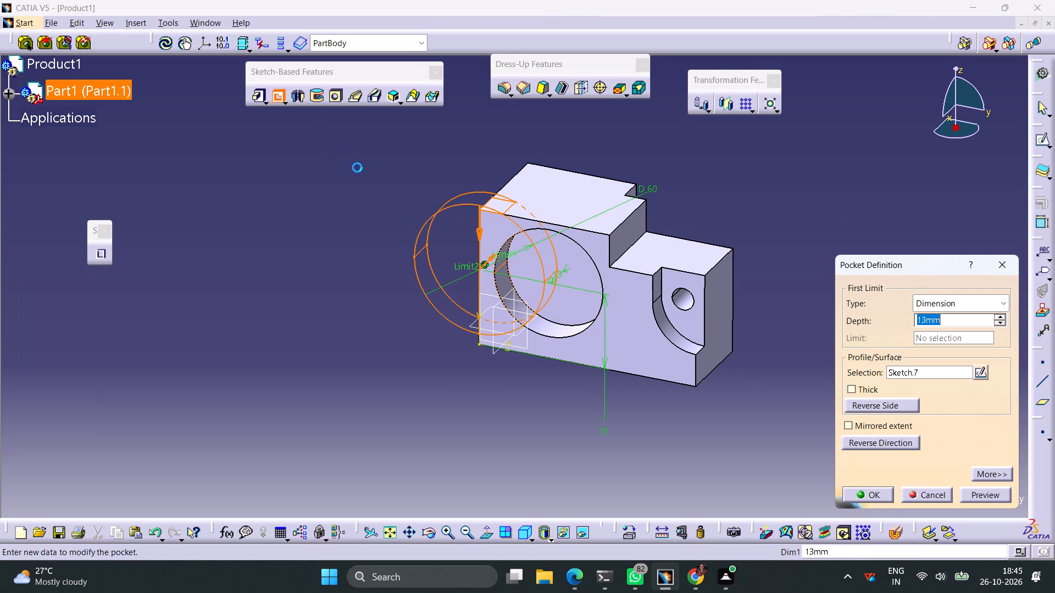
click(973, 301)
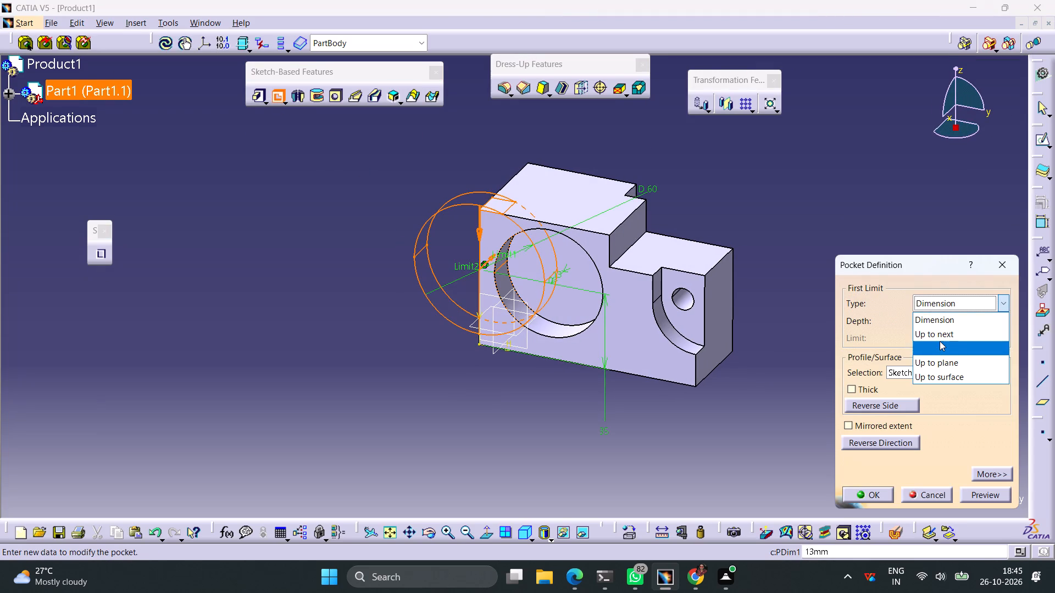
click(940, 341)
click(873, 497)
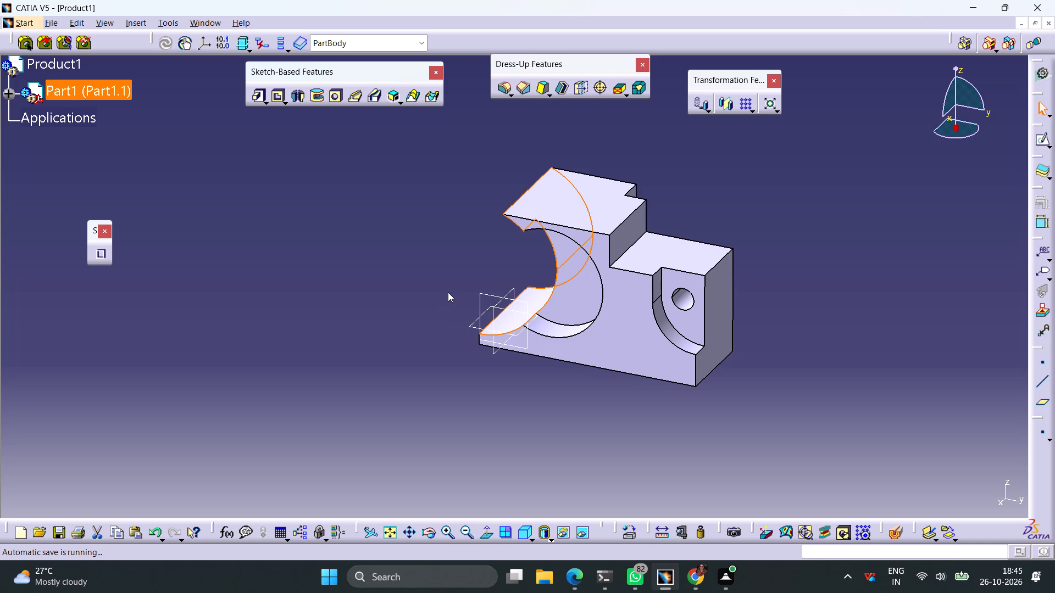
Start a sketch on the block's highest top face and draw a horizontal line across the block about 23 mm from the origin.
middle_drag(451, 289, 511, 320)
right_drag(451, 289, 511, 320)
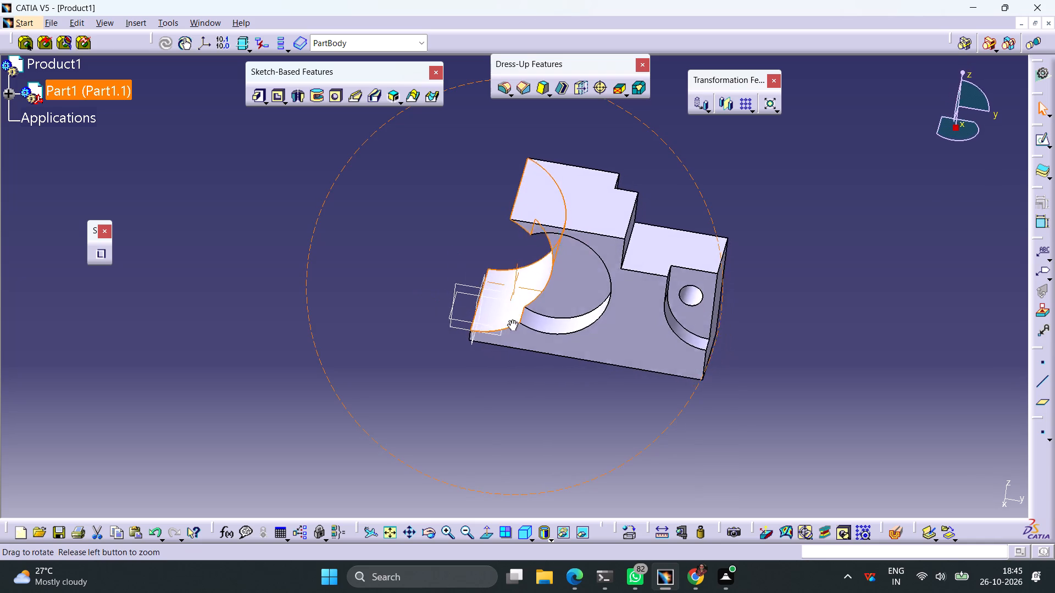
middle_drag(511, 320, 512, 330)
right_drag(511, 320, 512, 330)
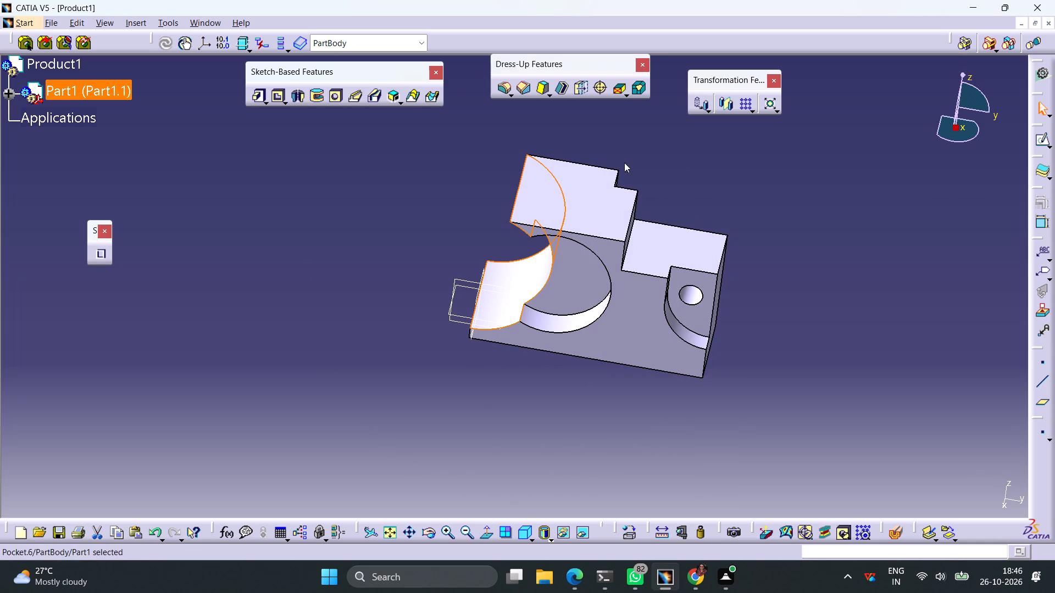
click(585, 192)
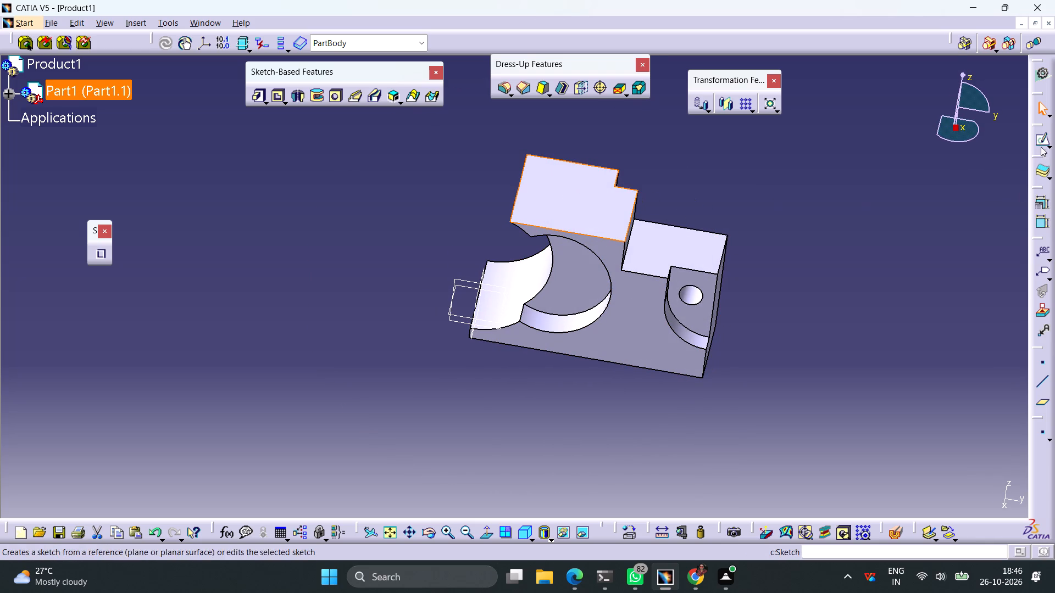
click(1041, 141)
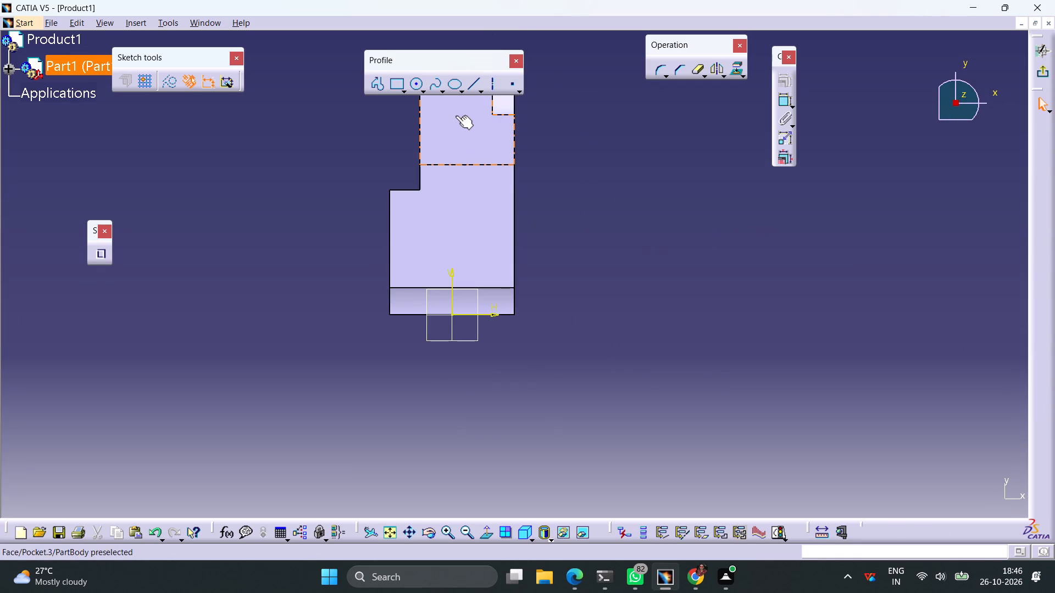
click(468, 89)
click(369, 258)
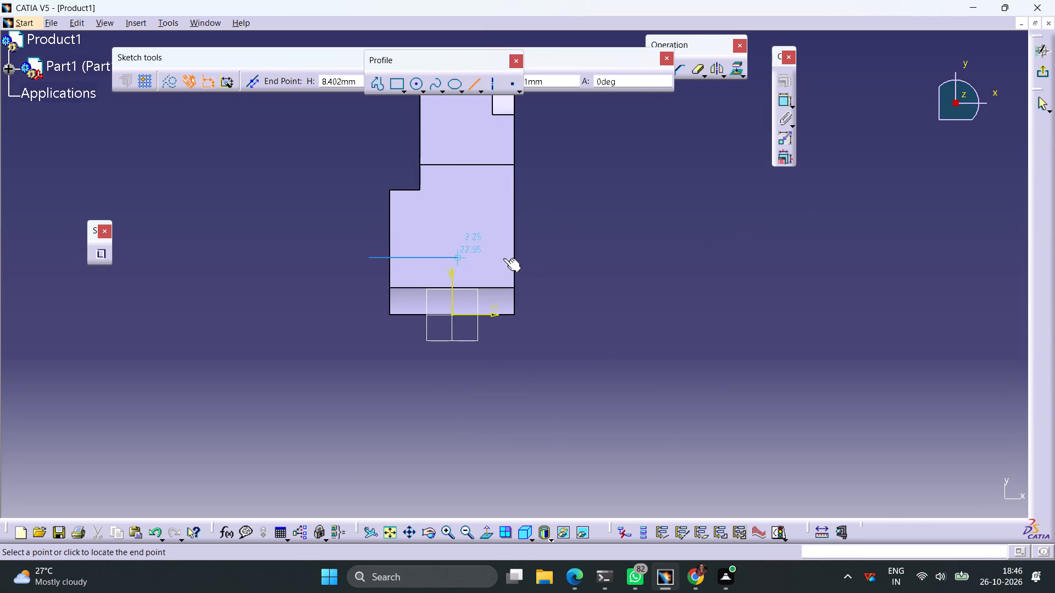
click(577, 255)
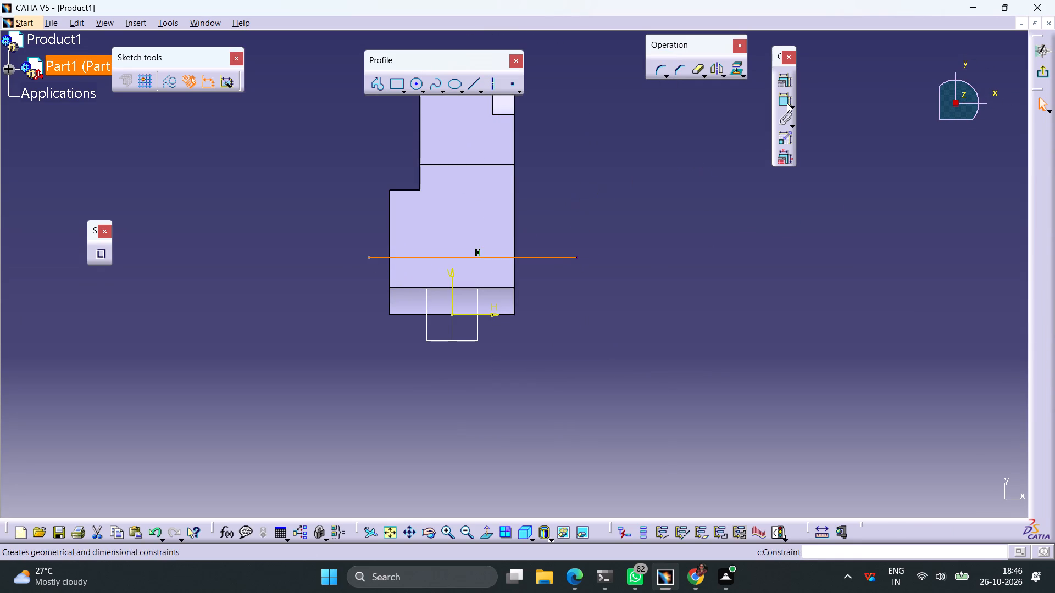
Dimension the horizontal line from the short edge of the top face's corner notch and set the distance to 18 mm.
click(784, 103)
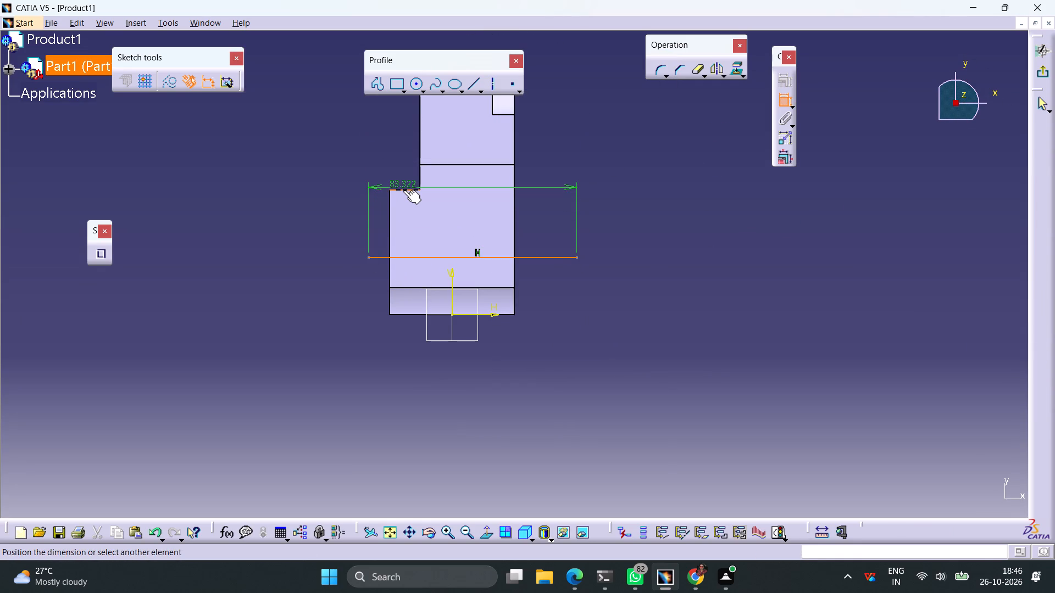
click(403, 191)
click(356, 221)
double_click(382, 215)
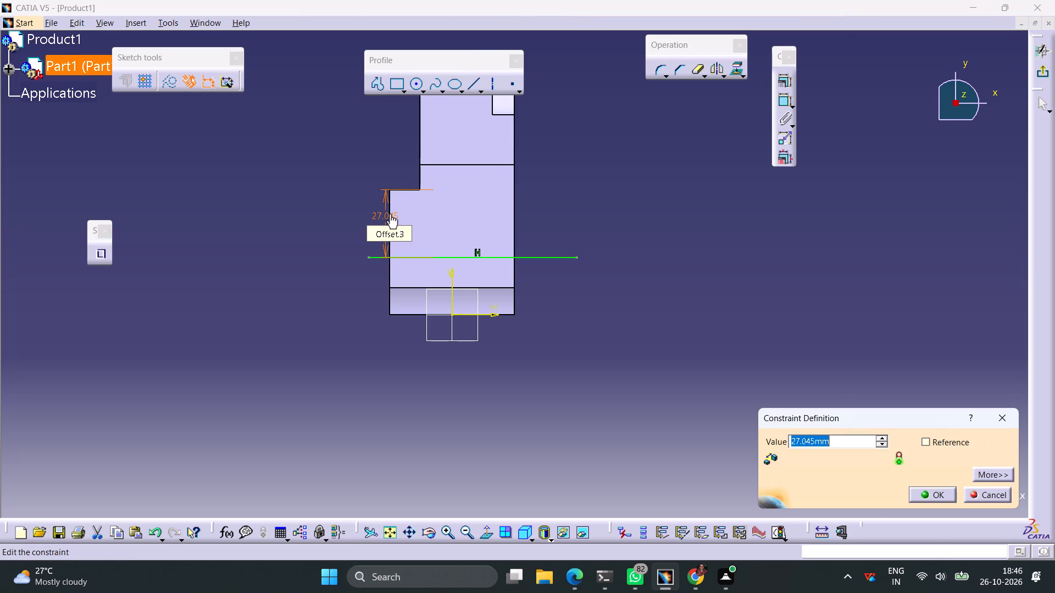
text(18)
key(Return)
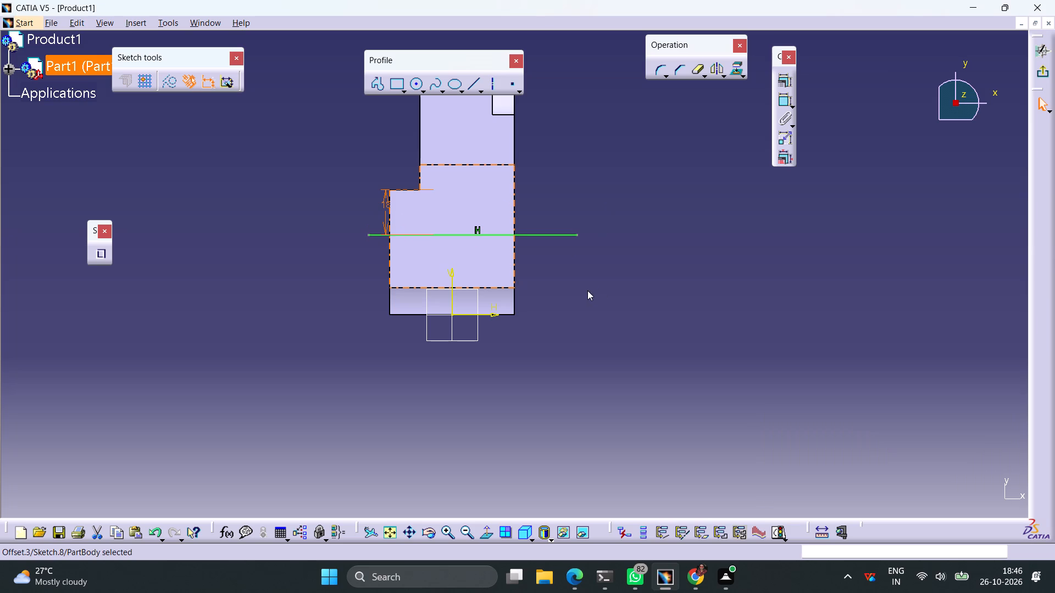
Draw a three-line profile joining the horizontal line's ends into a closed rectangle about 83 x 43 mm, extending past the block's end.
middle_drag(573, 320, 397, 261)
right_drag(565, 316, 397, 261)
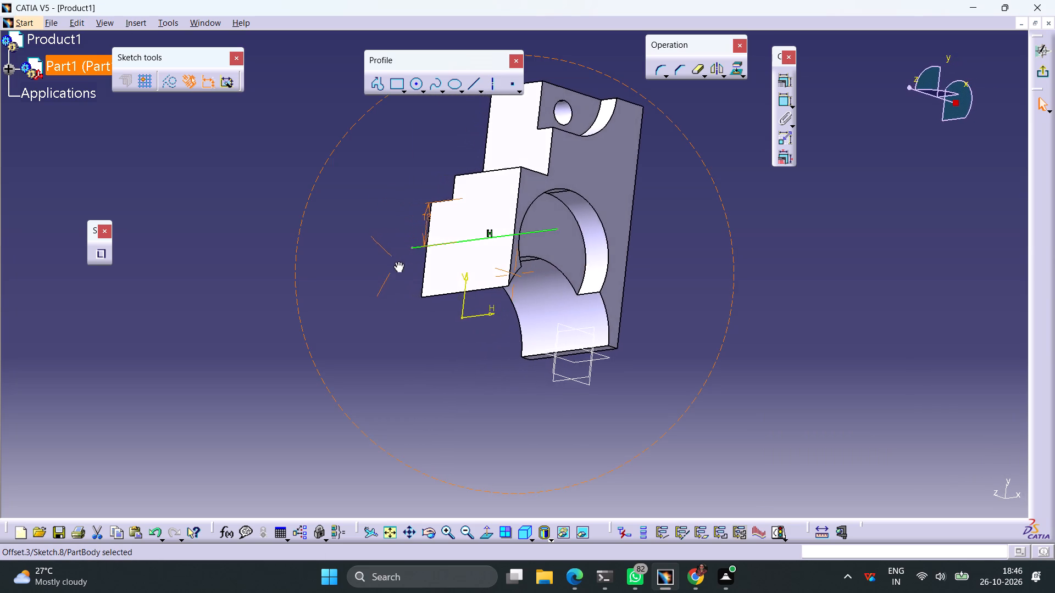
right_drag(397, 261, 431, 261)
middle_drag(397, 261, 431, 261)
click(483, 530)
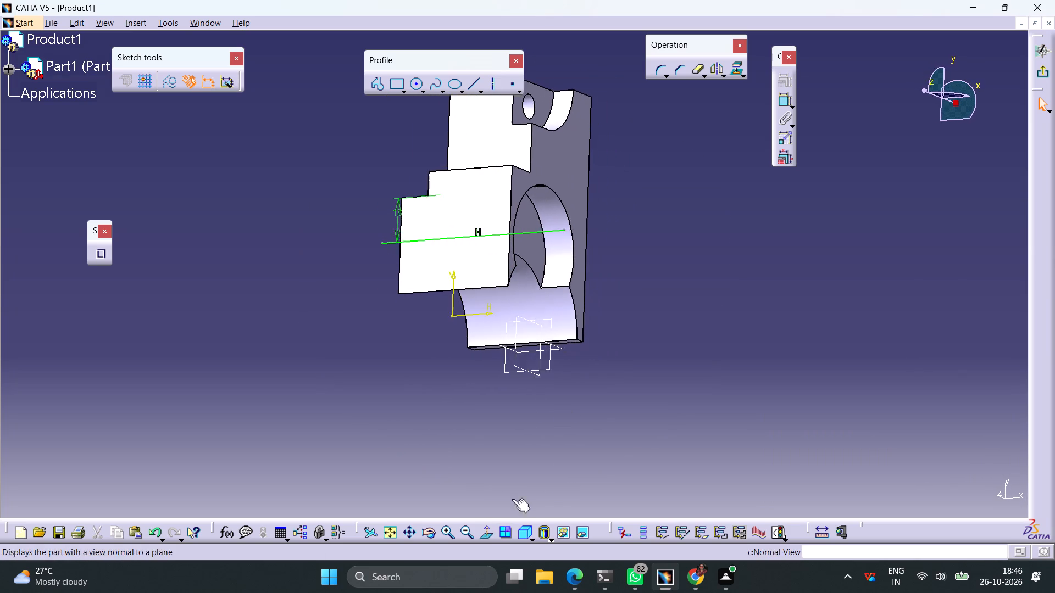
click(380, 90)
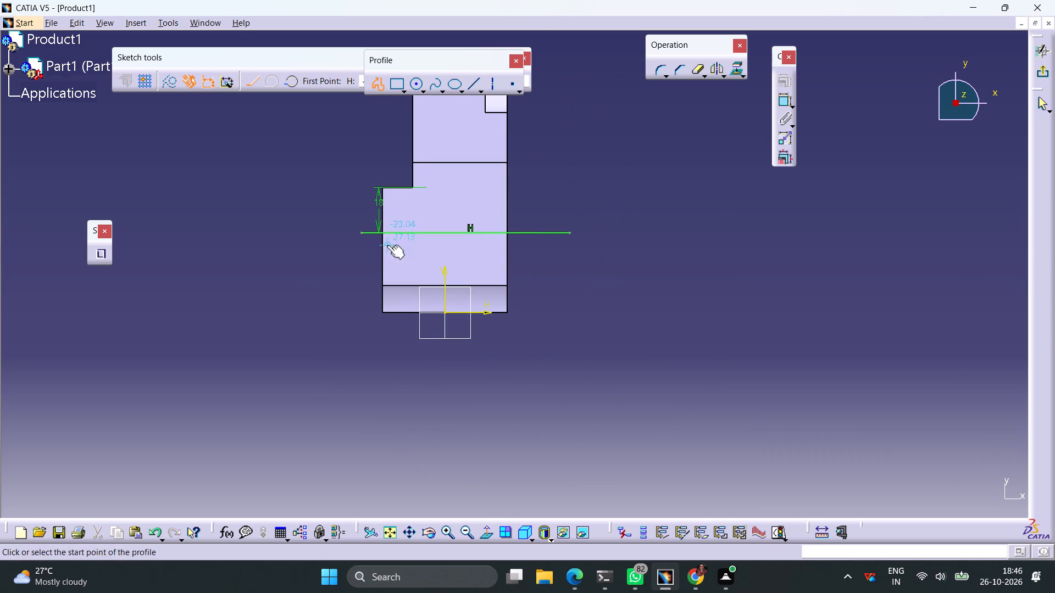
click(360, 232)
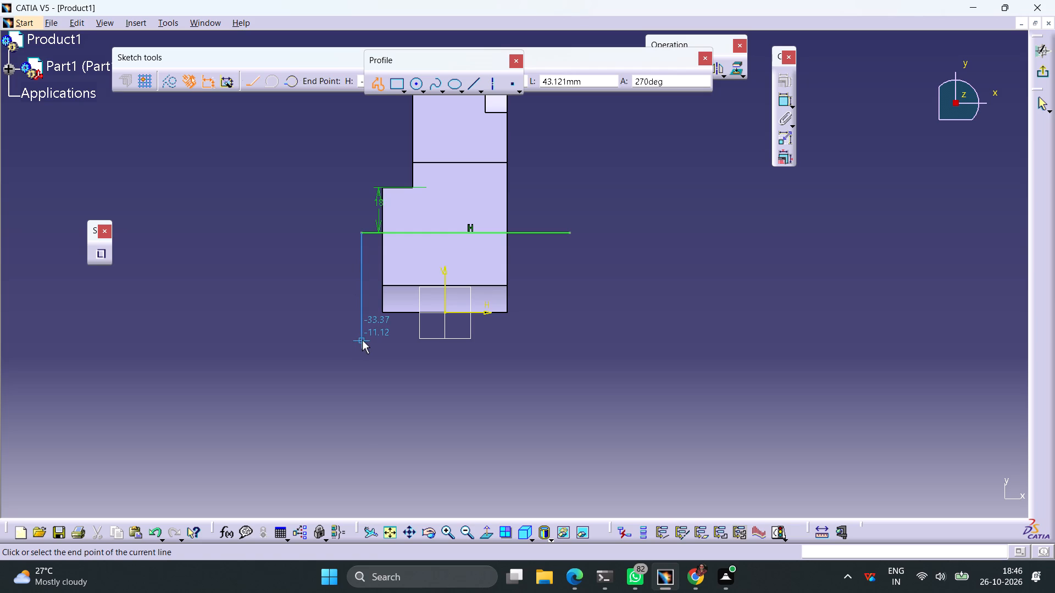
click(362, 340)
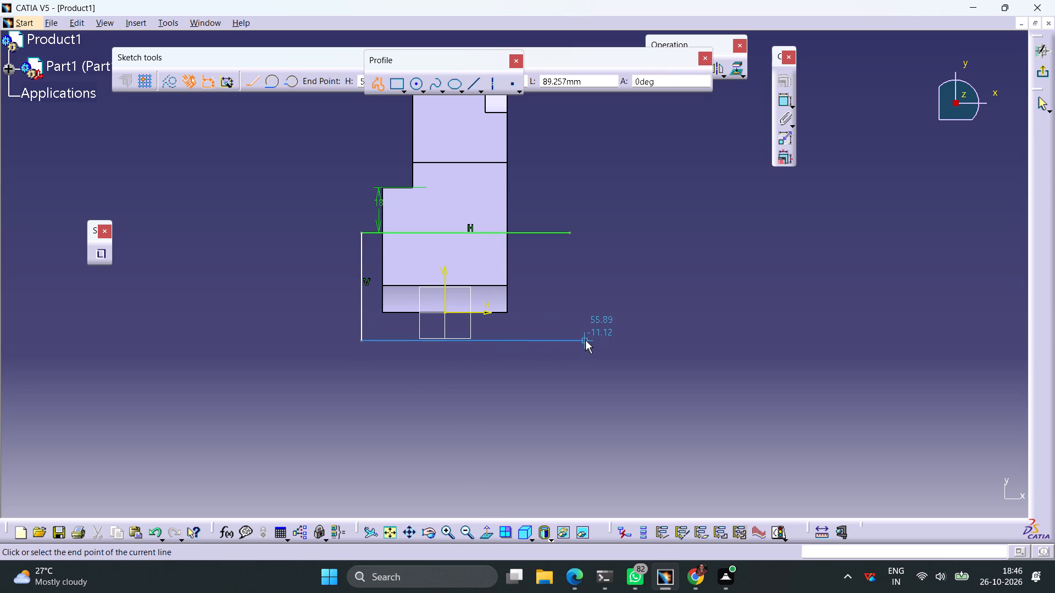
click(570, 339)
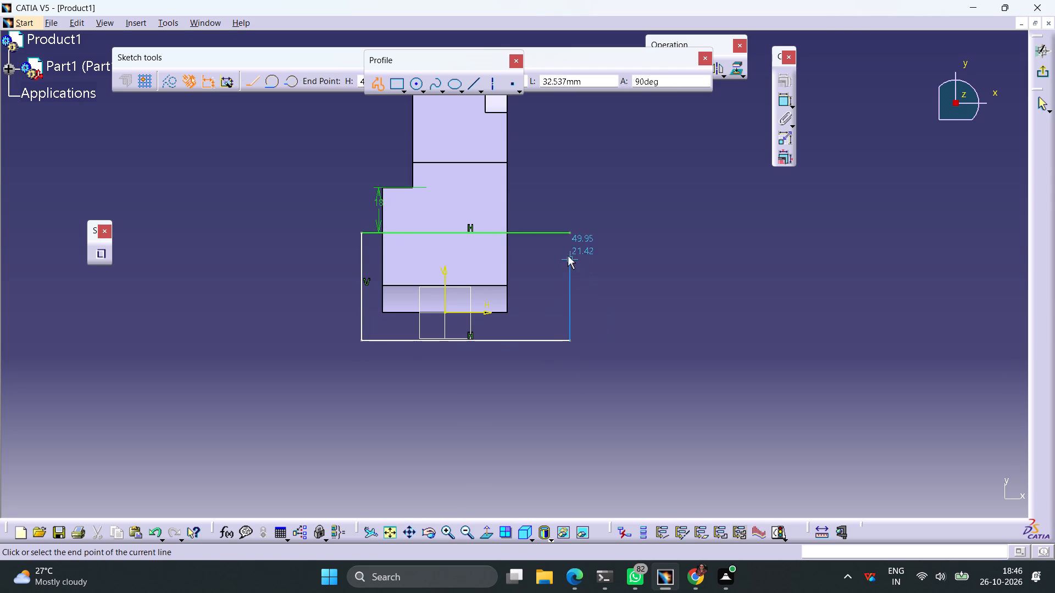
click(571, 234)
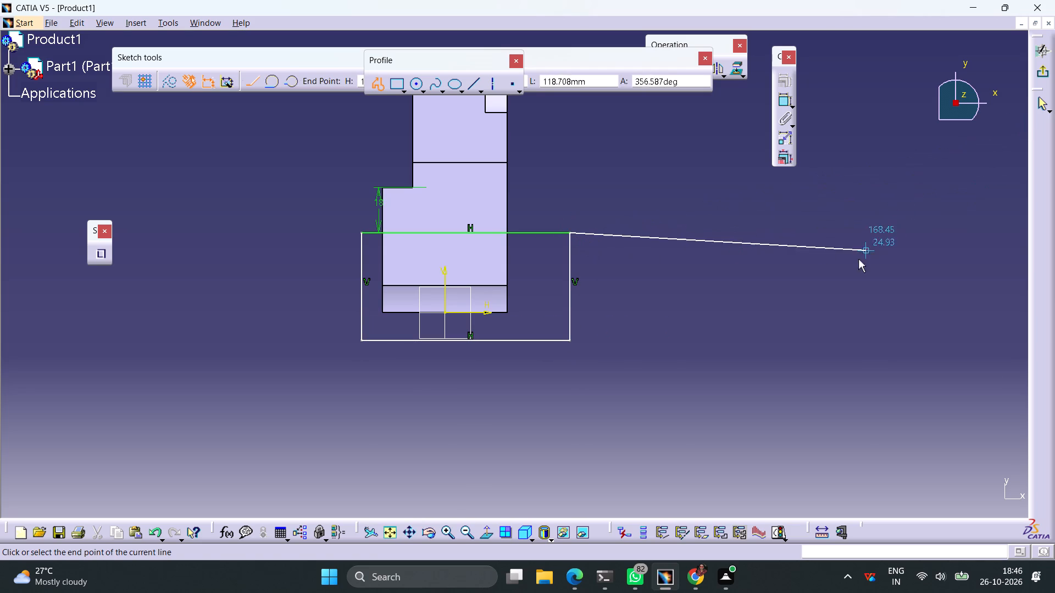
key(Escape)
Exit the sketch and cut the rectangle as a Pocket with a Dimension limit and a depth of 63-35 mm.
click(1036, 73)
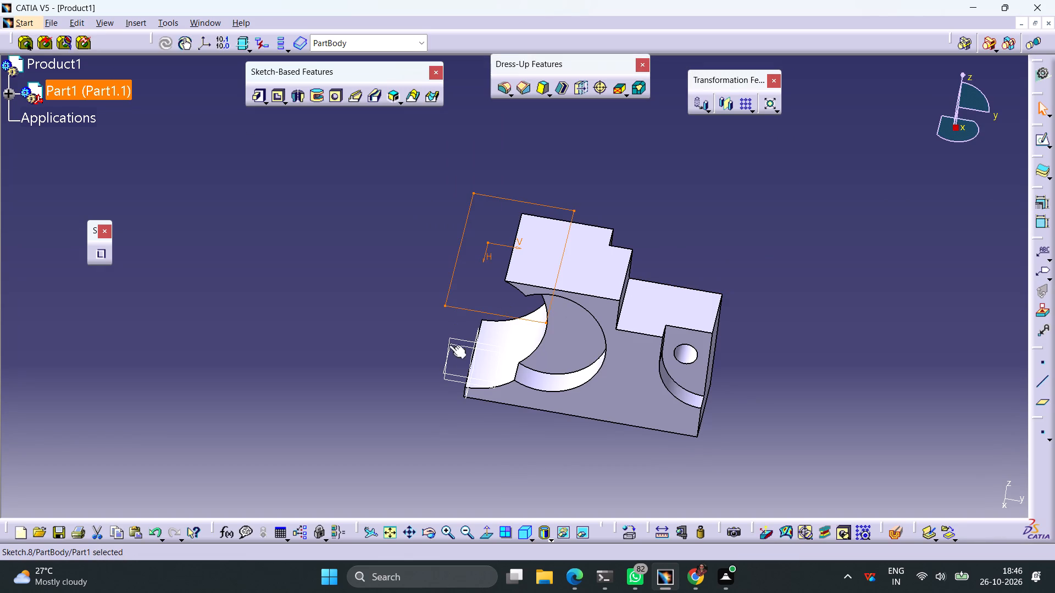
middle_drag(418, 349, 442, 260)
right_drag(418, 349, 442, 260)
middle_drag(748, 380, 731, 303)
right_drag(748, 380, 731, 303)
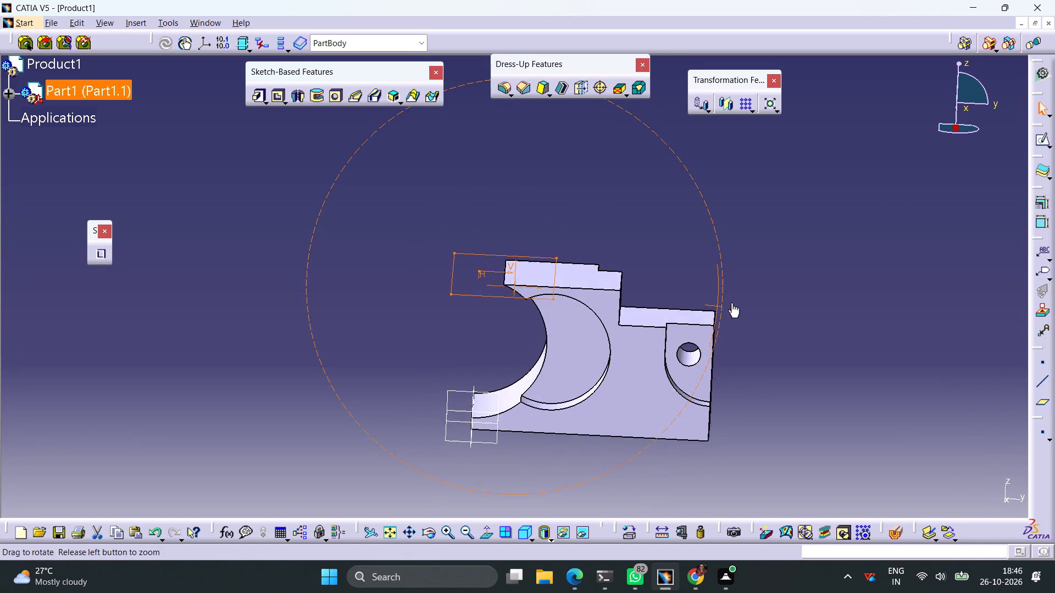
right_drag(731, 303, 730, 302)
middle_drag(731, 303, 730, 302)
click(274, 97)
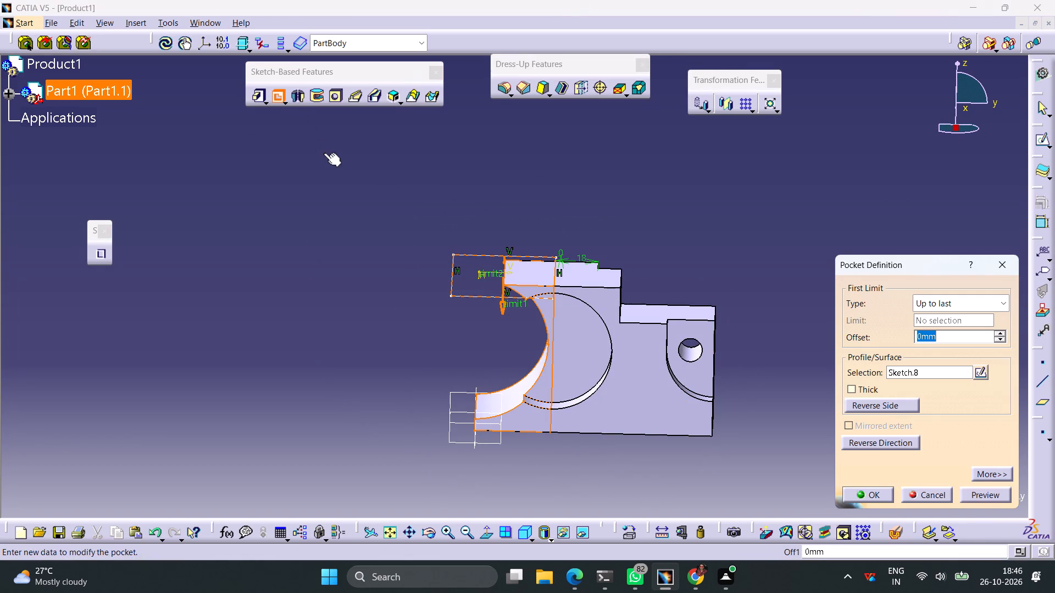
click(1002, 302)
click(962, 322)
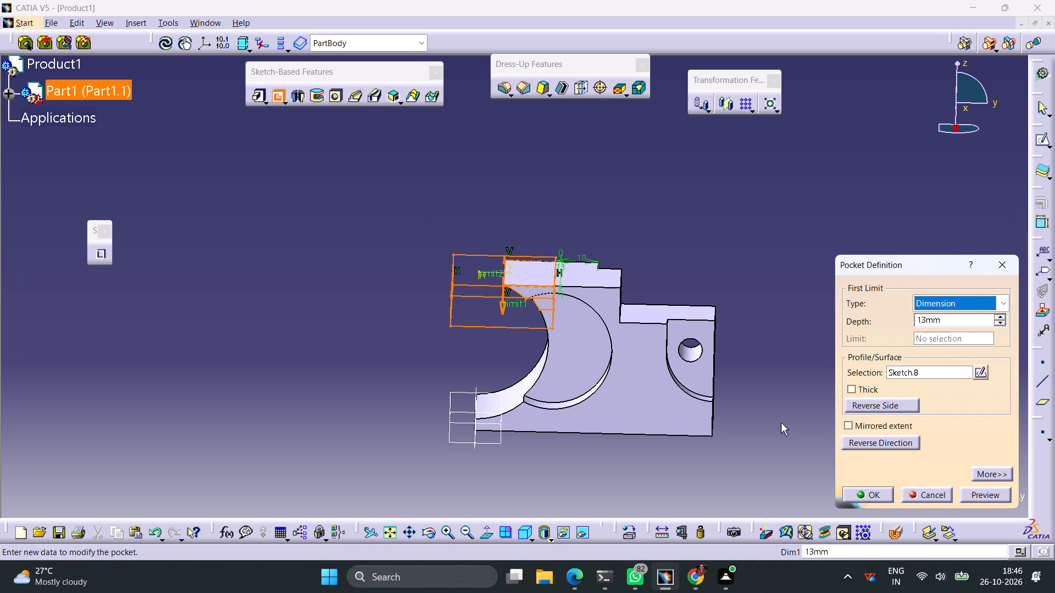
middle_drag(778, 421, 753, 372)
right_drag(778, 421, 753, 372)
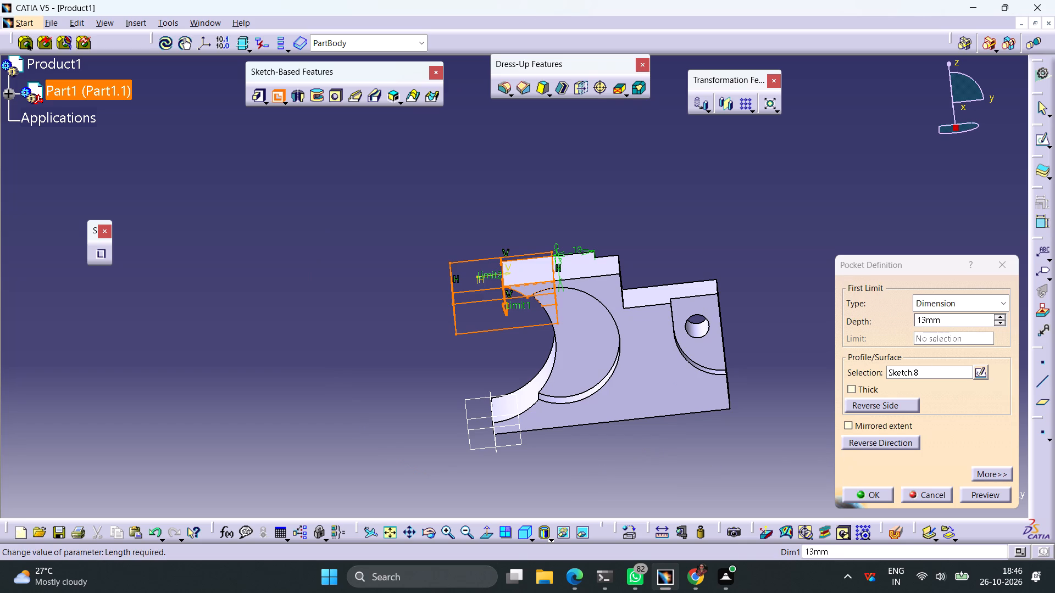
drag(946, 322, 895, 318)
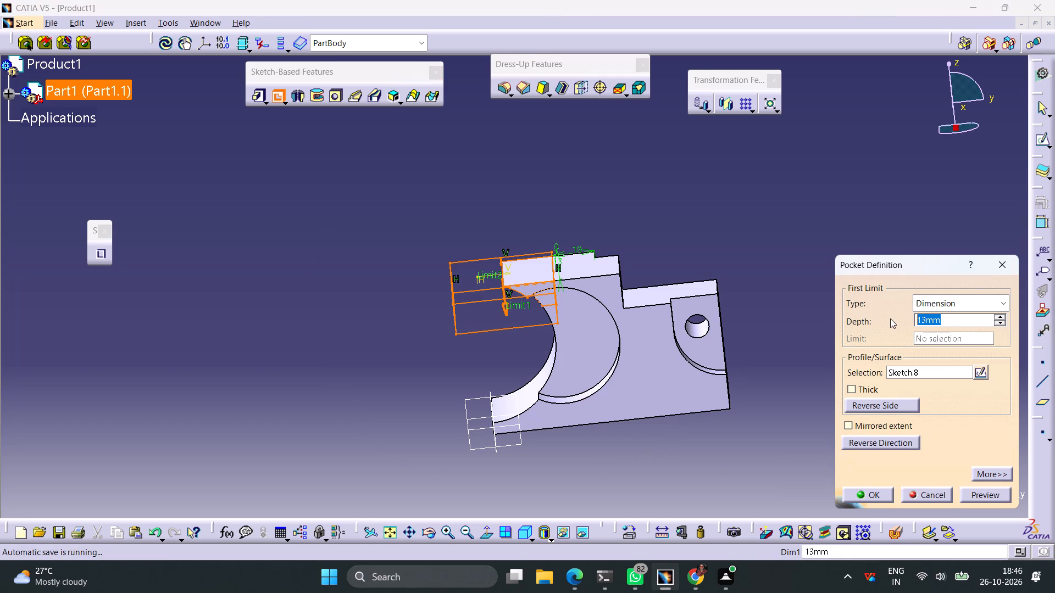
text(63-35)
key(Return)
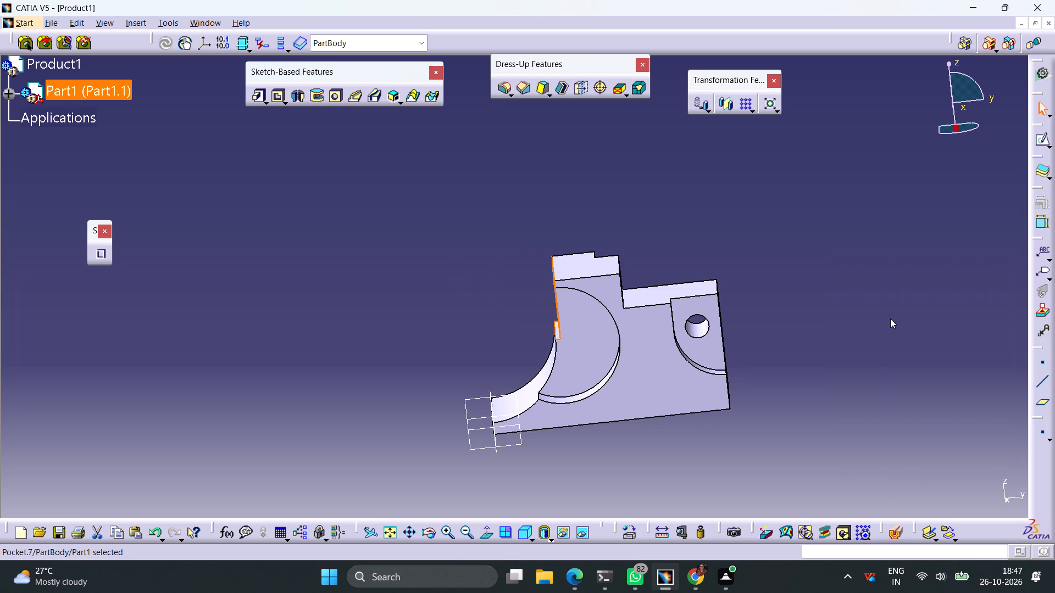
click(813, 253)
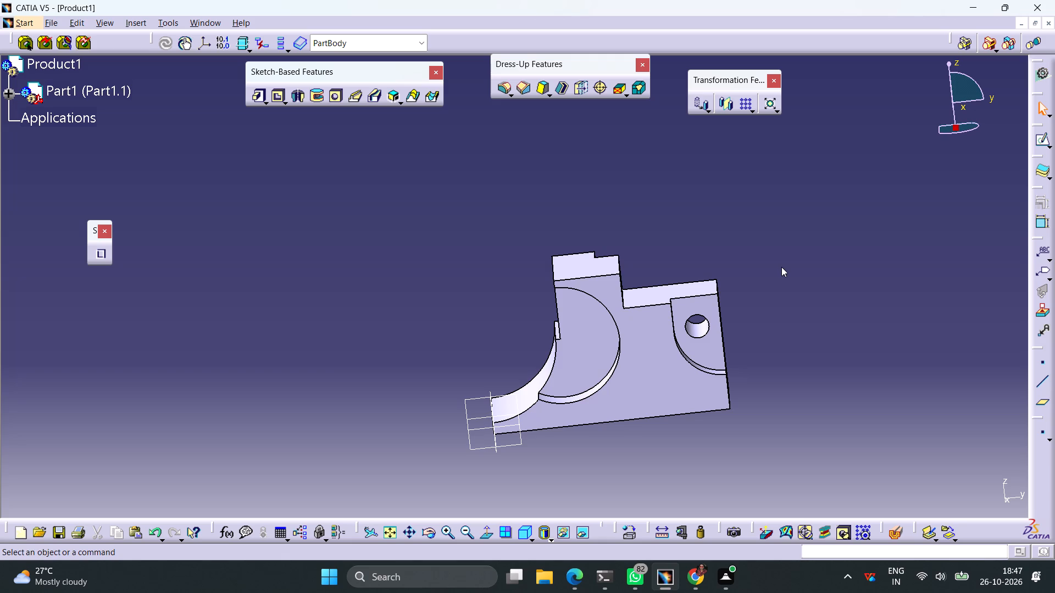
Start a sketch on the large circular pocket's floor and draw a circle about 19 mm in diameter near the pocket's centre.
click(601, 339)
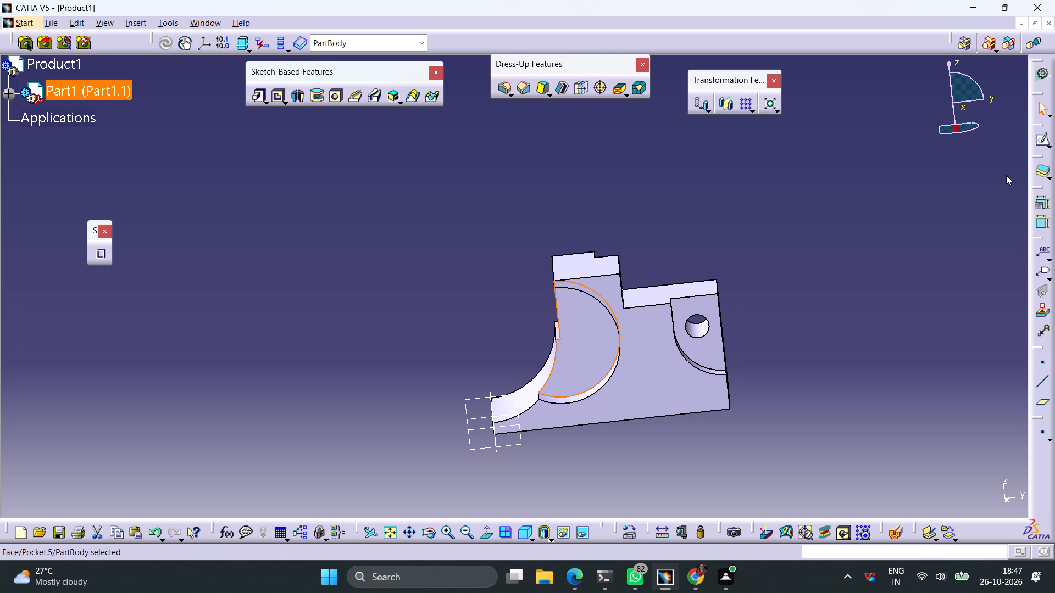
click(1041, 141)
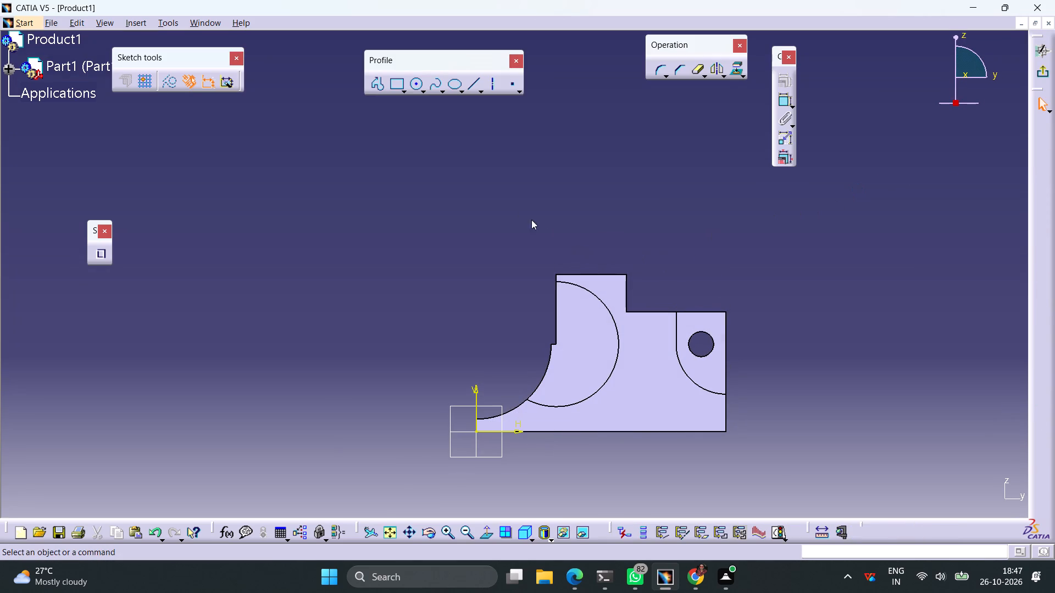
click(416, 87)
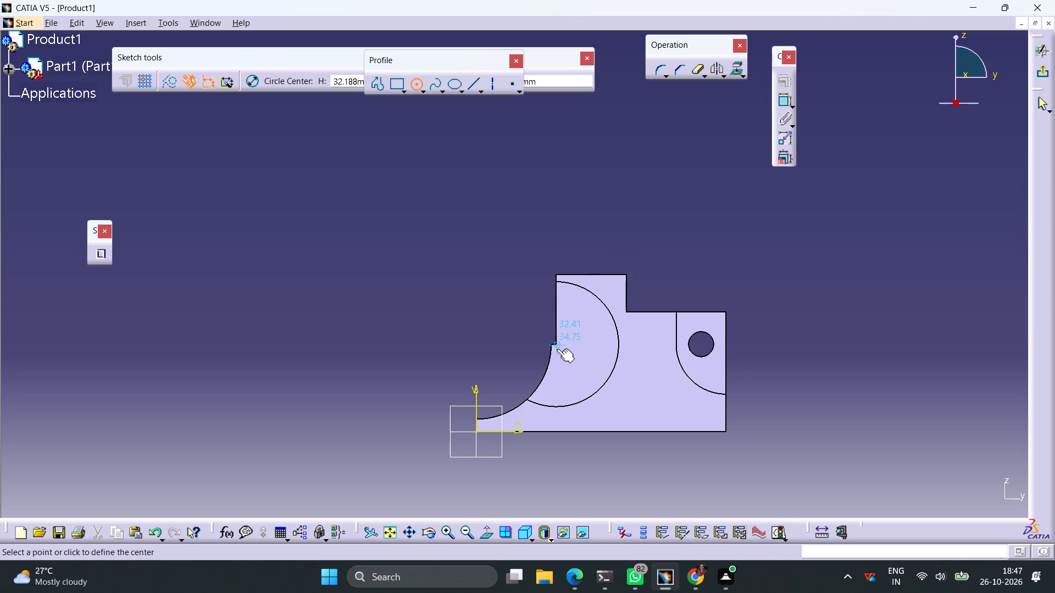
click(558, 351)
click(577, 337)
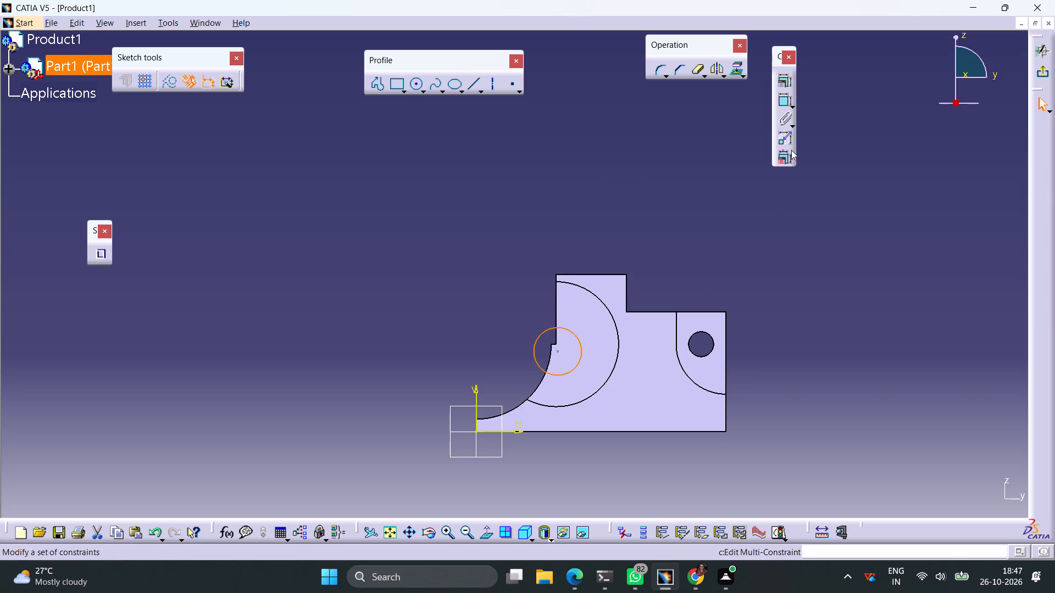
Dimension the new circle's diameter and set it to 20 mm.
click(779, 103)
click(538, 251)
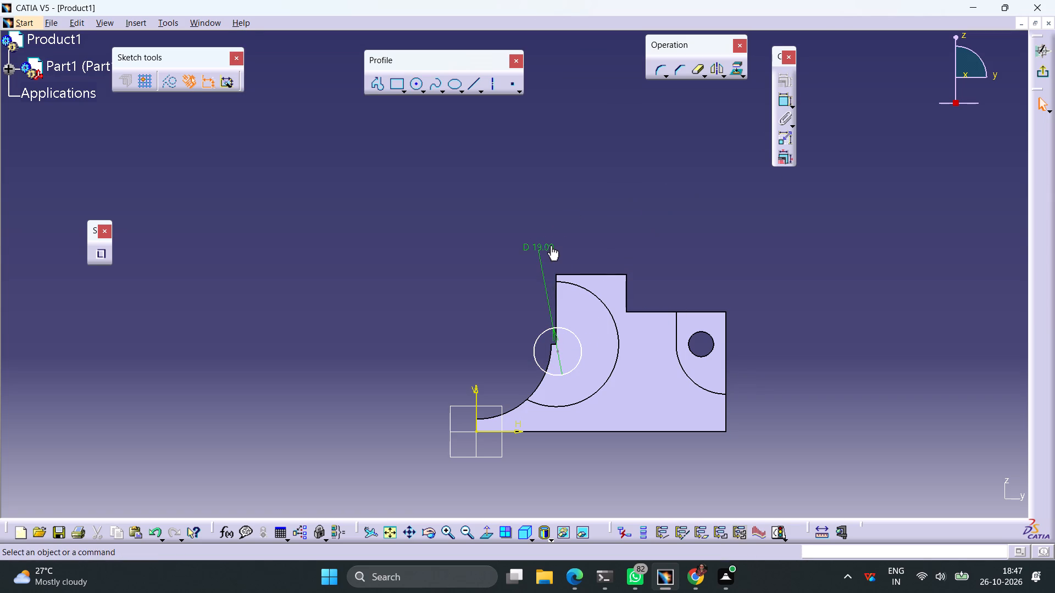
double_click(550, 245)
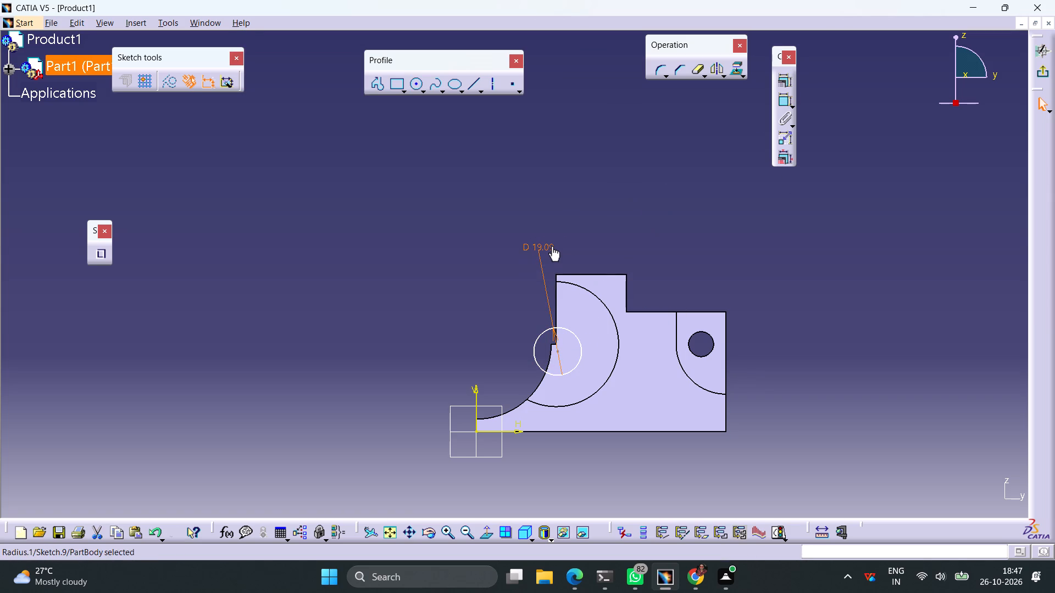
double_click(548, 246)
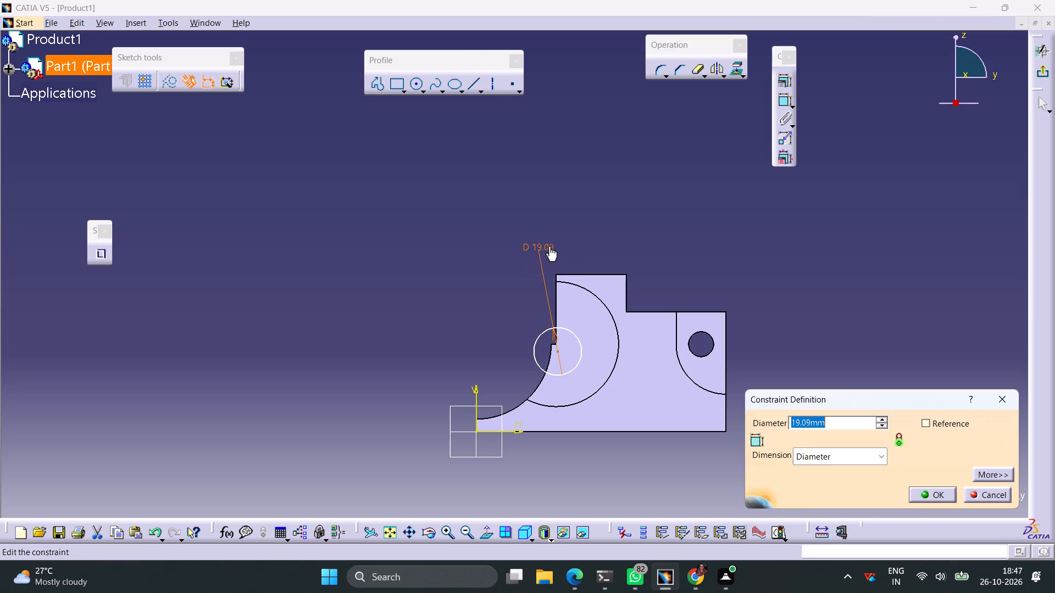
text(20)
key(Return)
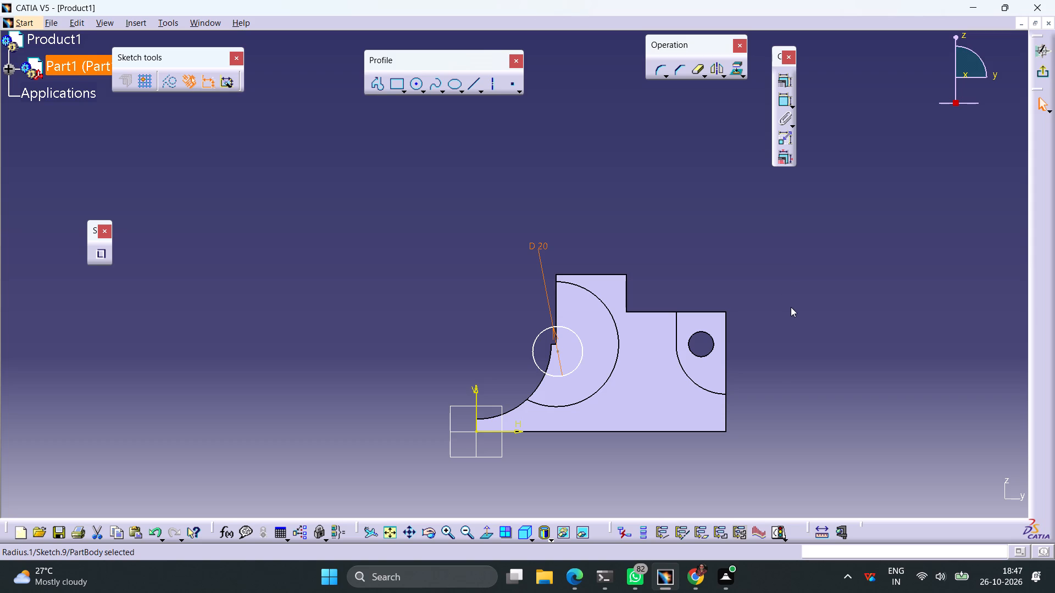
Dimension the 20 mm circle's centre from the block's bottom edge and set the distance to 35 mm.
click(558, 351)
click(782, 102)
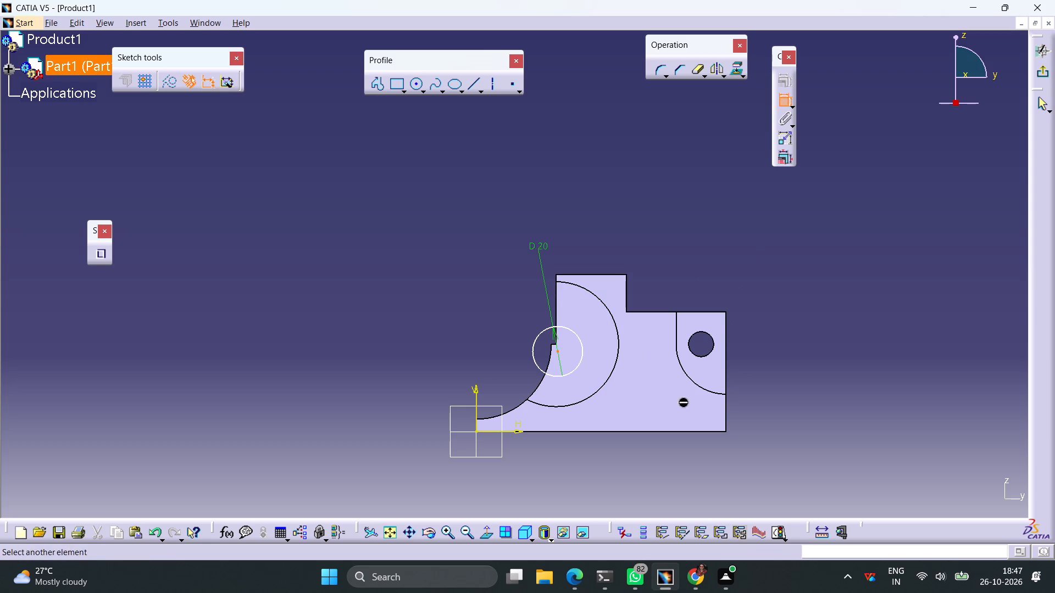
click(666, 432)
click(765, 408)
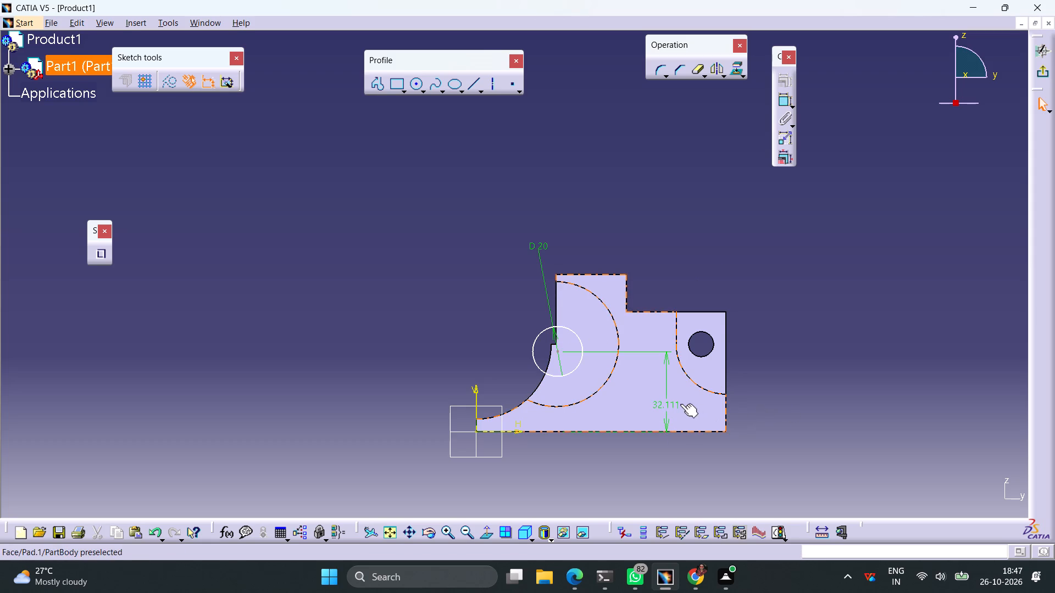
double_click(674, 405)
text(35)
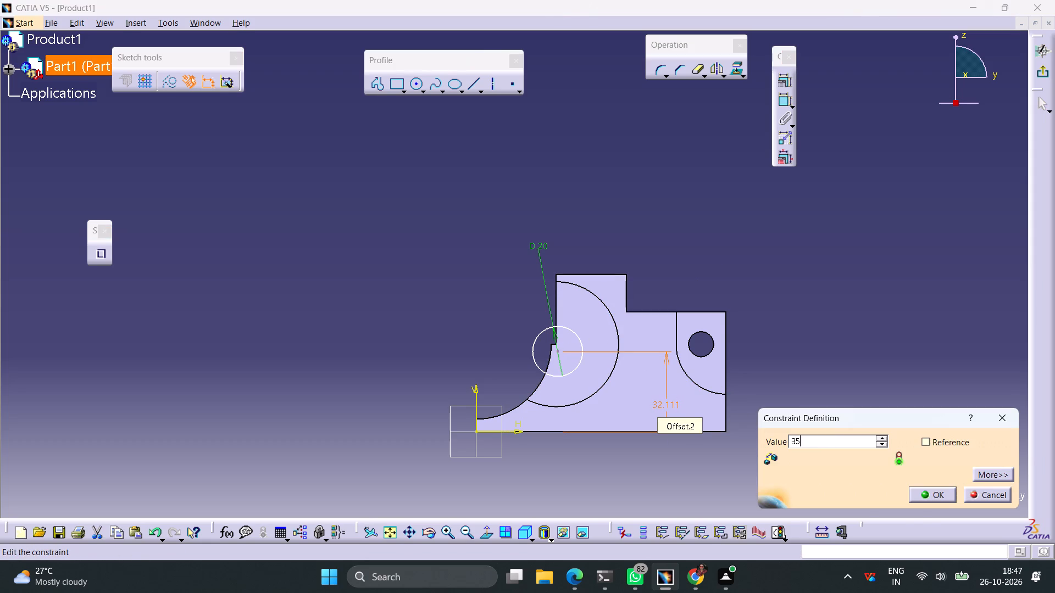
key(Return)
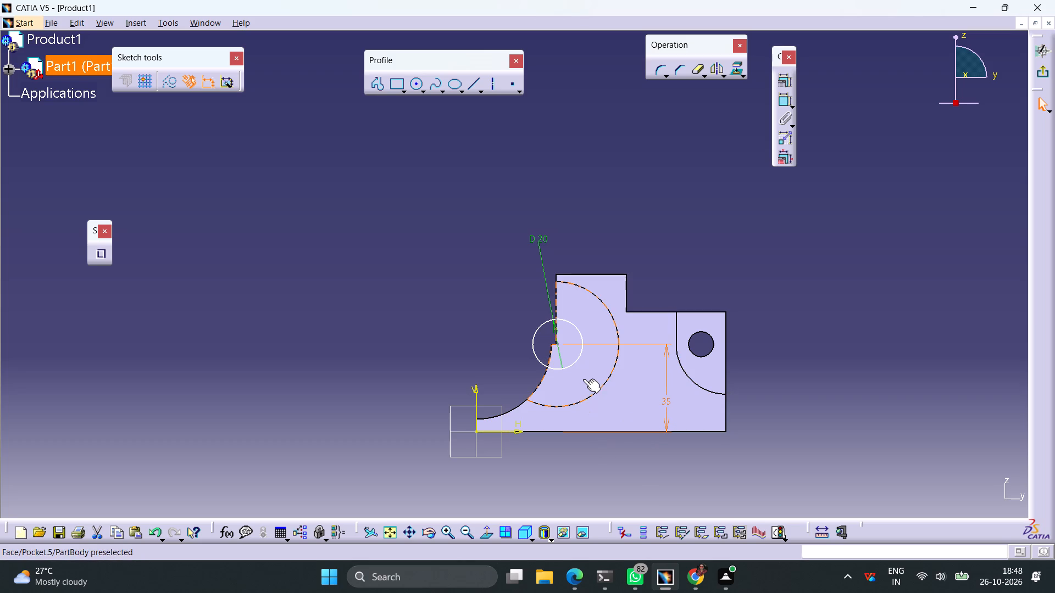
Constrain the 20 mm circle to be concentric with the large circular pocket's arc edge.
click(578, 360)
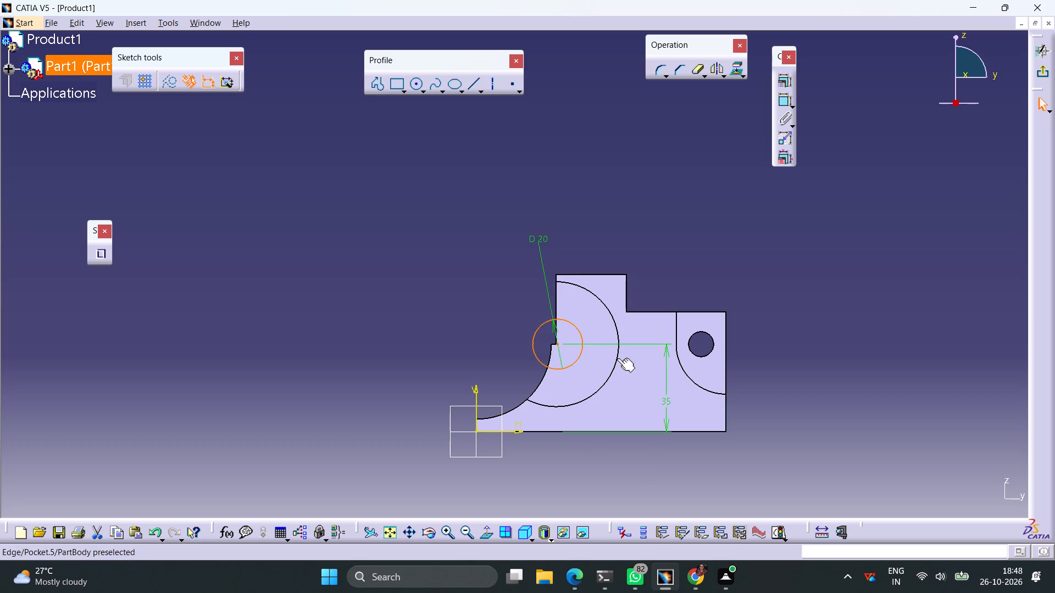
ctrl+click(617, 358)
click(778, 80)
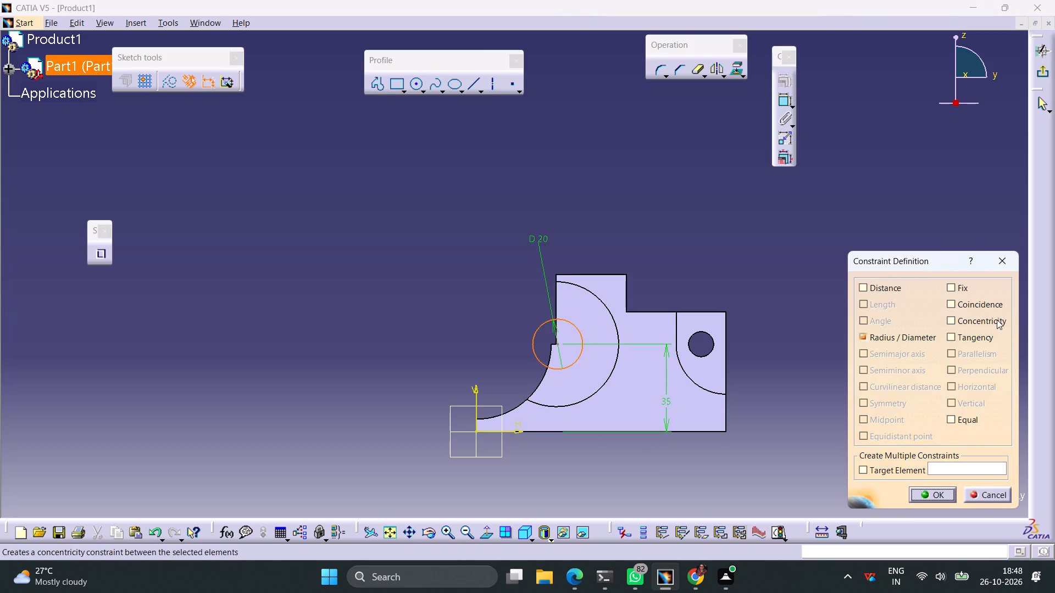
click(975, 319)
click(926, 491)
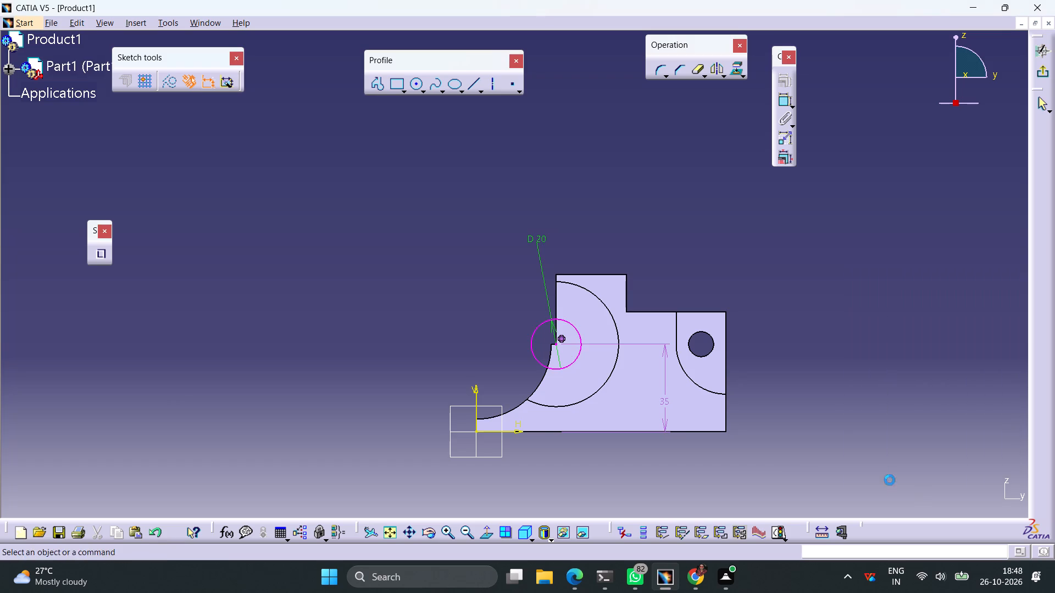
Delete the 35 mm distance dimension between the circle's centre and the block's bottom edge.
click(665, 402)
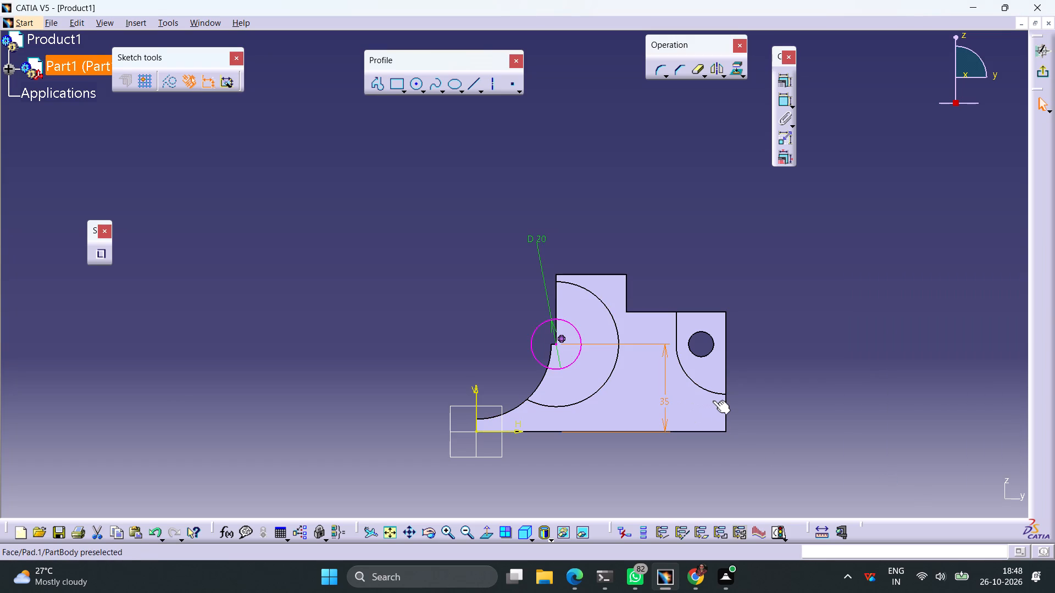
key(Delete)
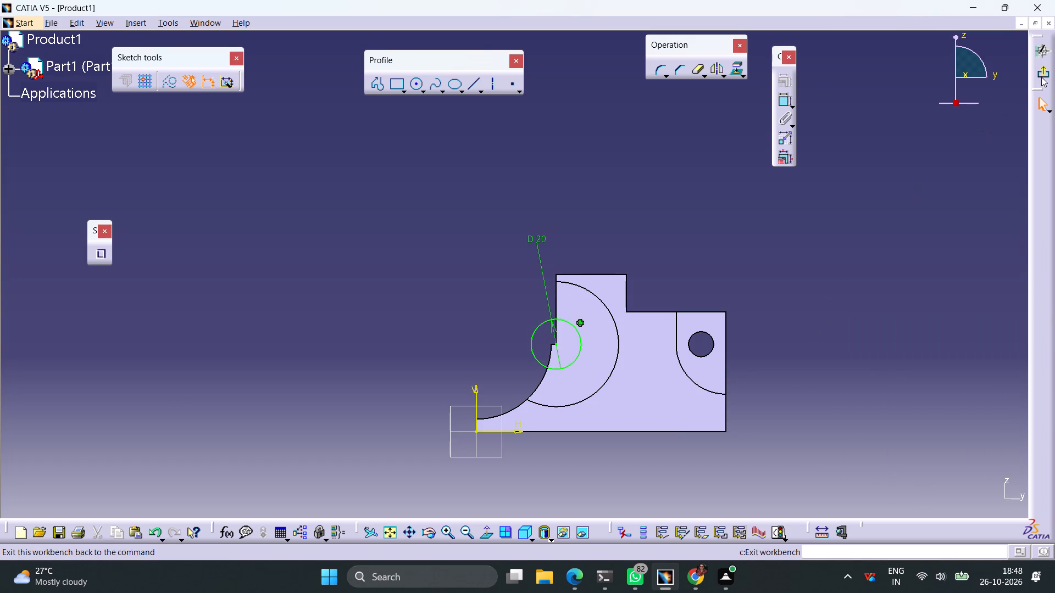
Leave the sketch and pad the 20 mm circle to a length of 5 mm.
click(1040, 75)
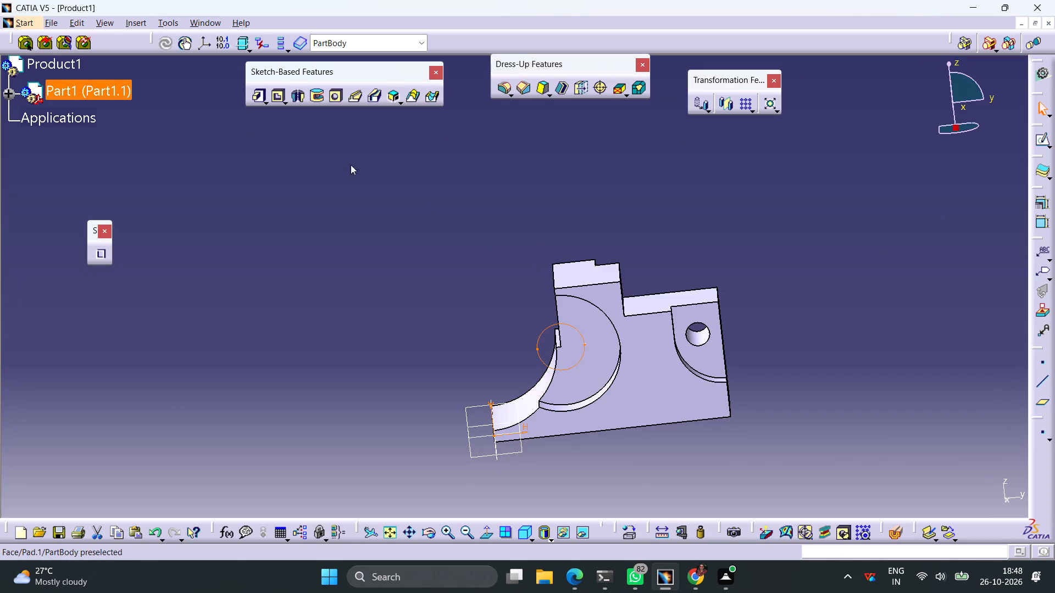
click(257, 99)
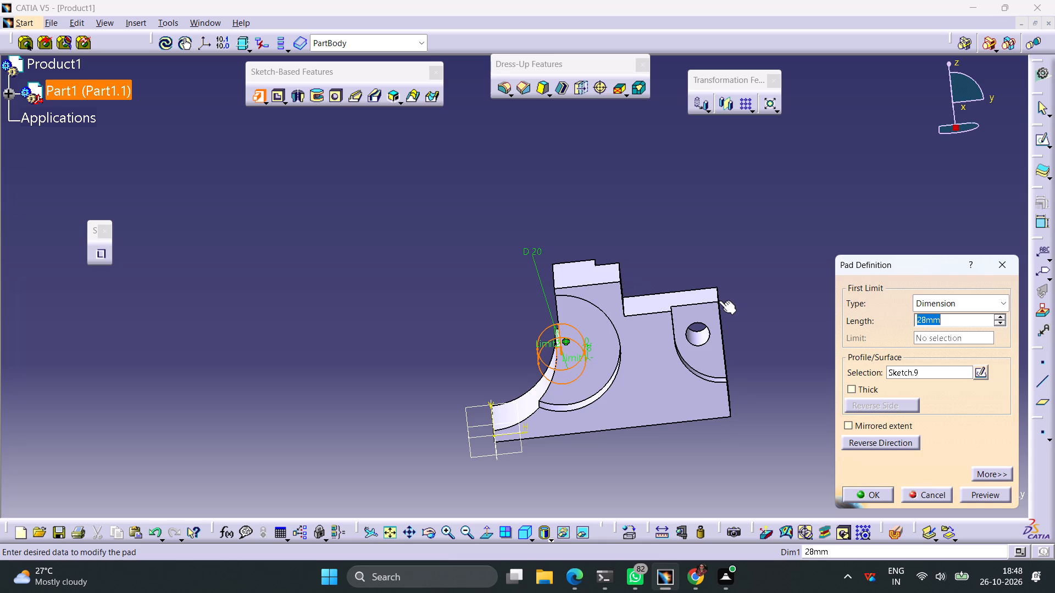
key(5)
key(Return)
click(799, 276)
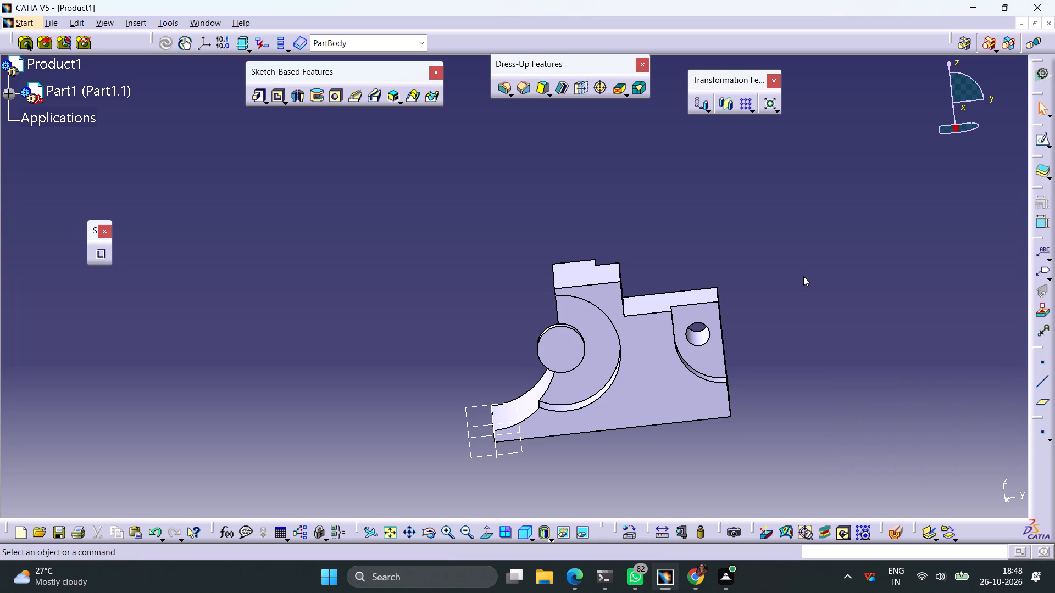
Start a sketch on the round boss's flat face and project the curved cut-out edge, short step edge and straight upright edge onto it.
click(569, 348)
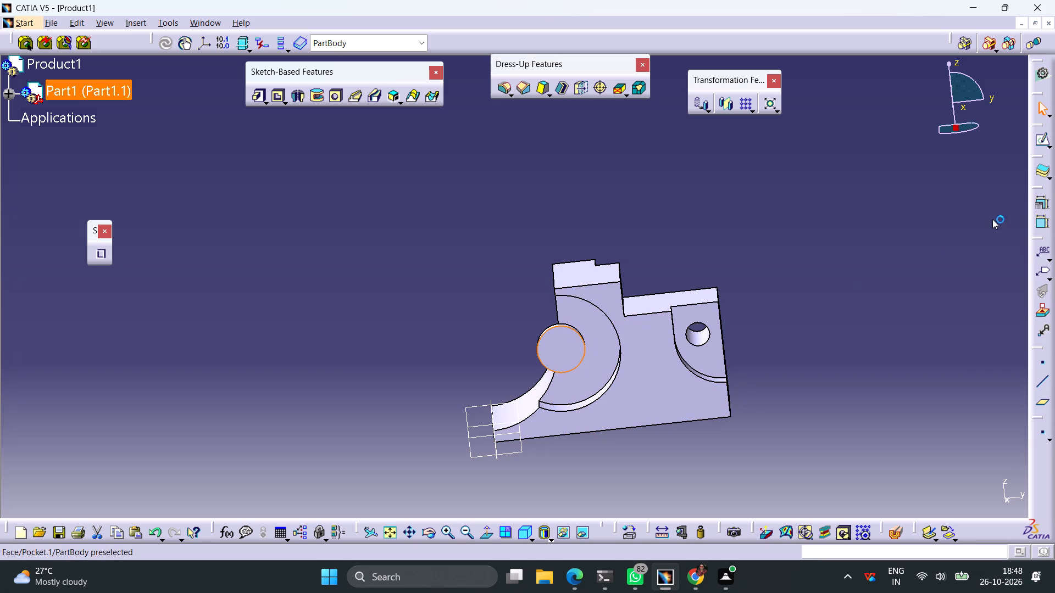
click(1036, 143)
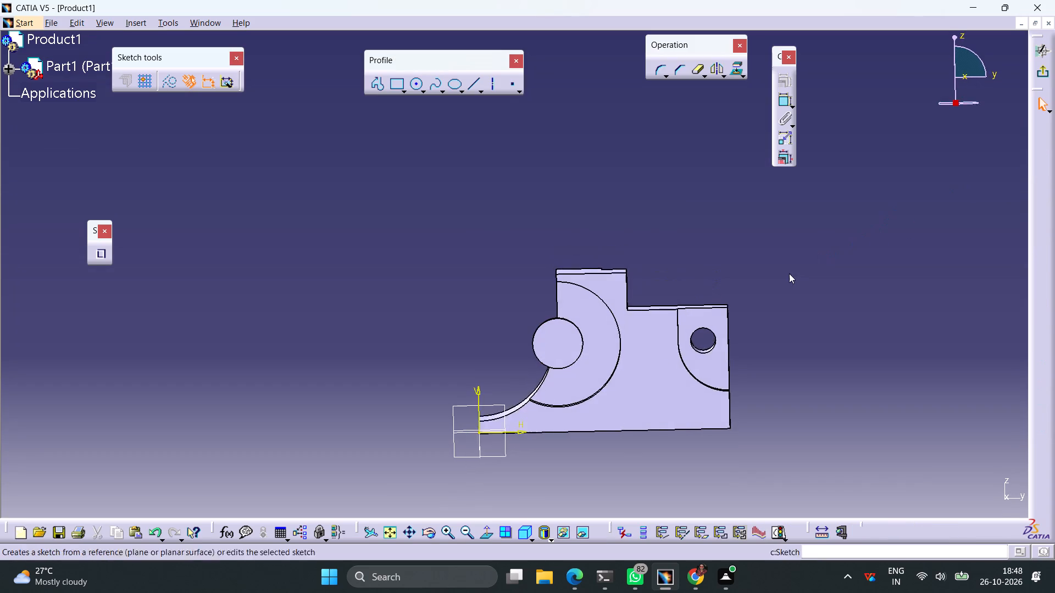
middle_drag(756, 259, 795, 196)
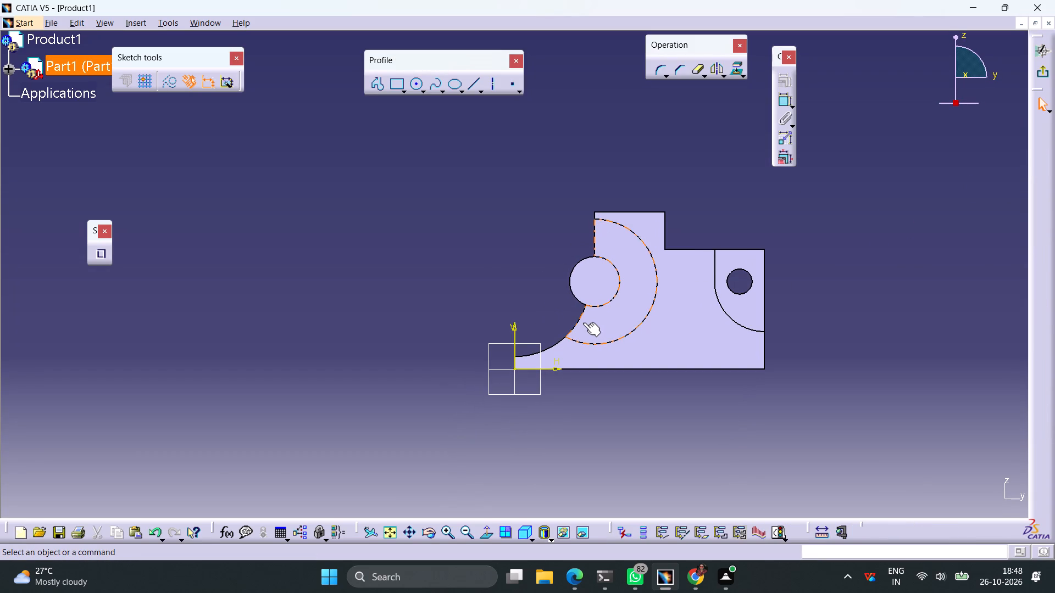
click(579, 317)
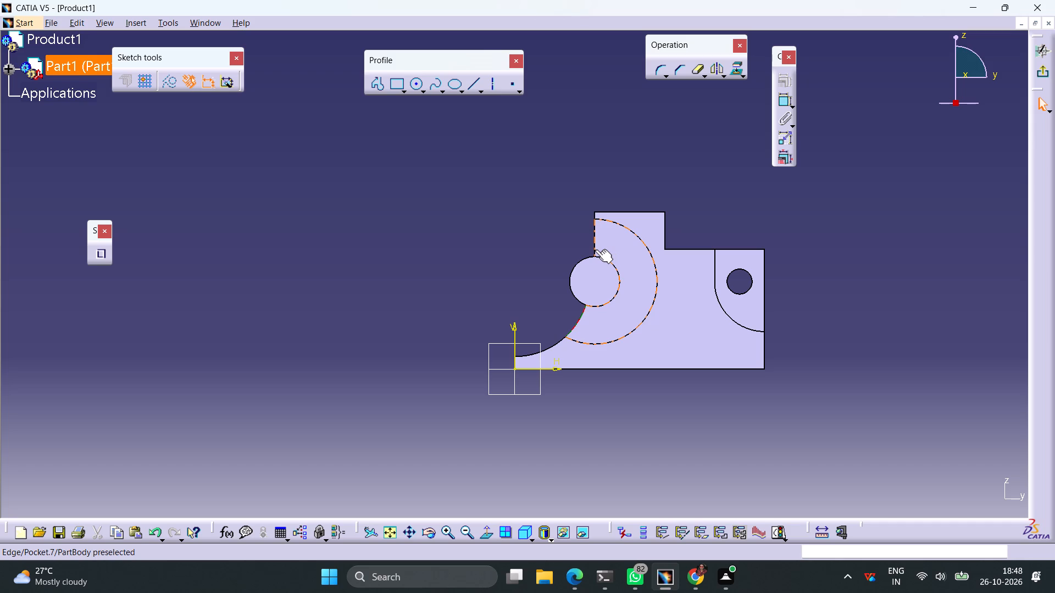
middle_drag(532, 262, 578, 269)
right_drag(532, 262, 578, 269)
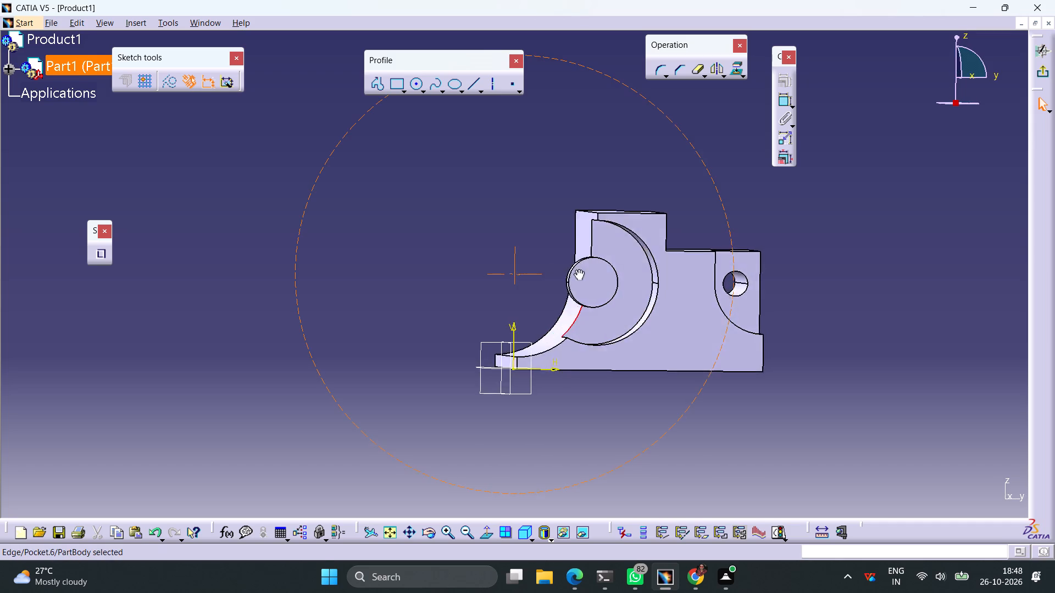
right_drag(578, 269, 675, 283)
middle_drag(578, 269, 675, 283)
click(804, 312)
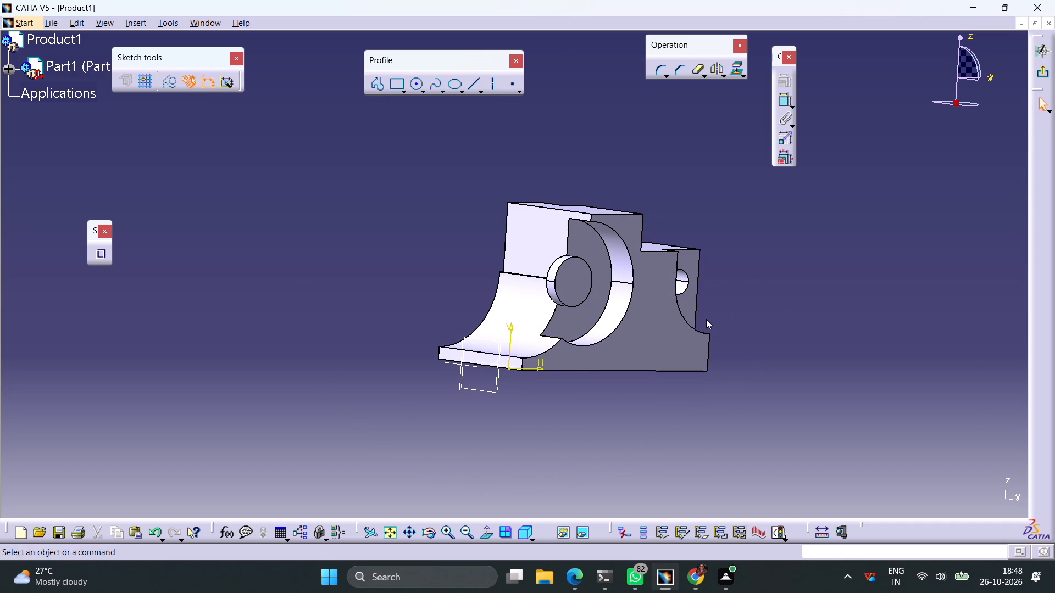
click(495, 294)
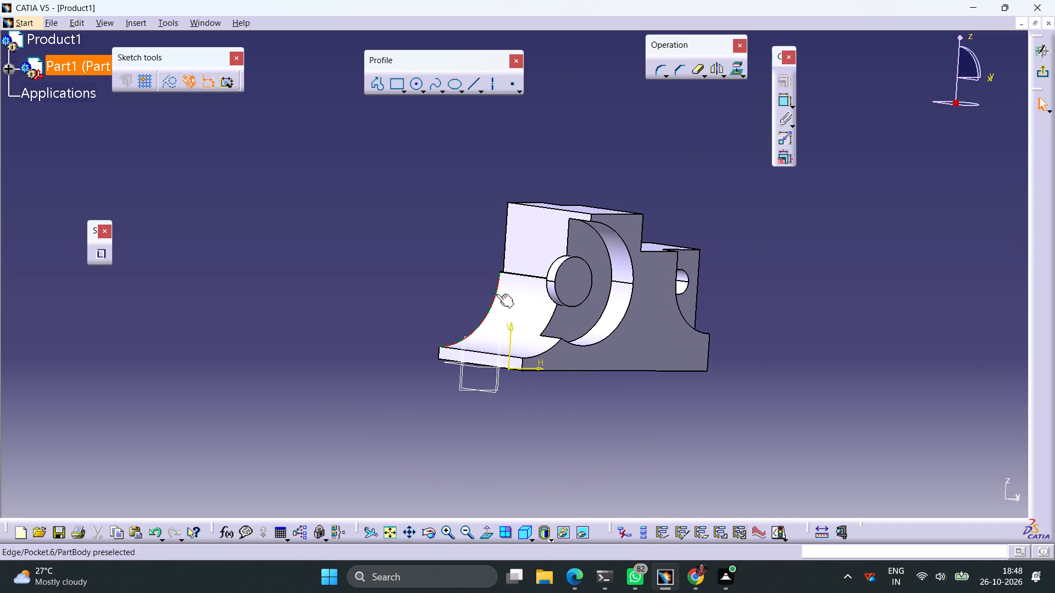
middle_drag(724, 204, 679, 304)
right_drag(724, 205, 679, 304)
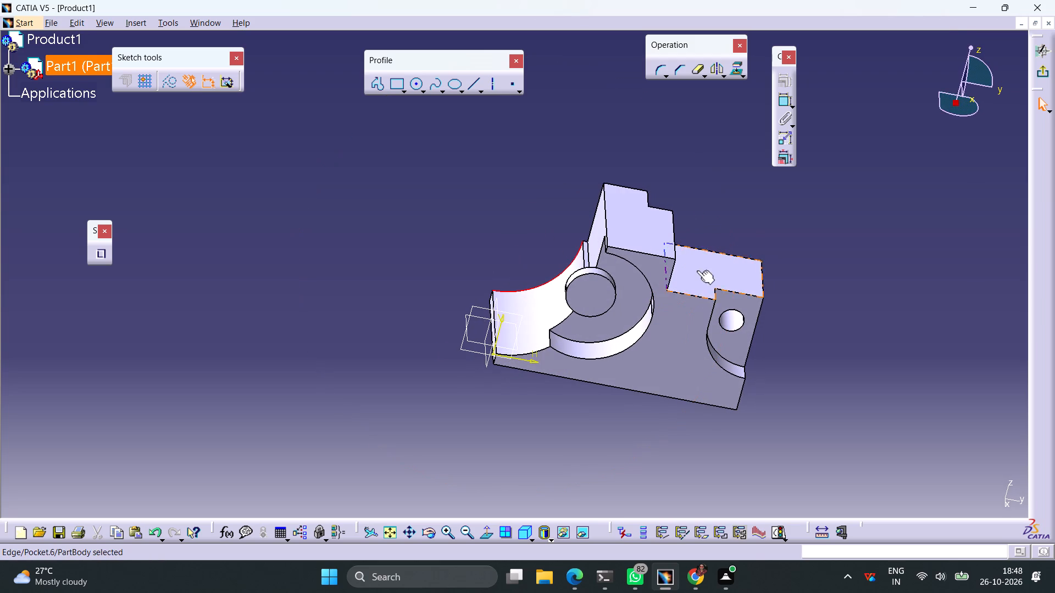
click(734, 72)
ctrl+middle_drag(580, 233, 593, 168)
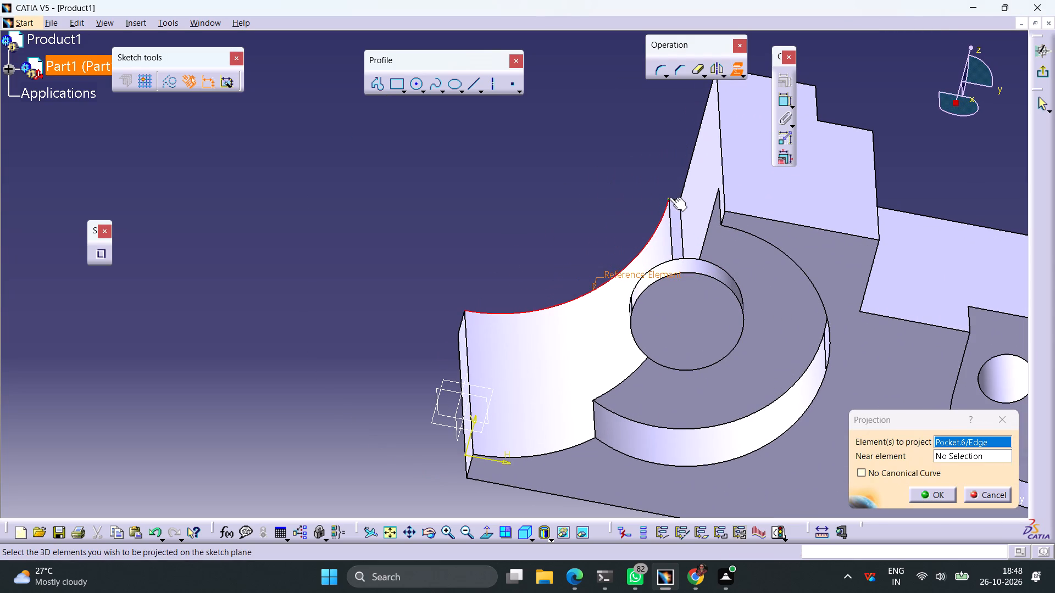
click(678, 200)
click(686, 177)
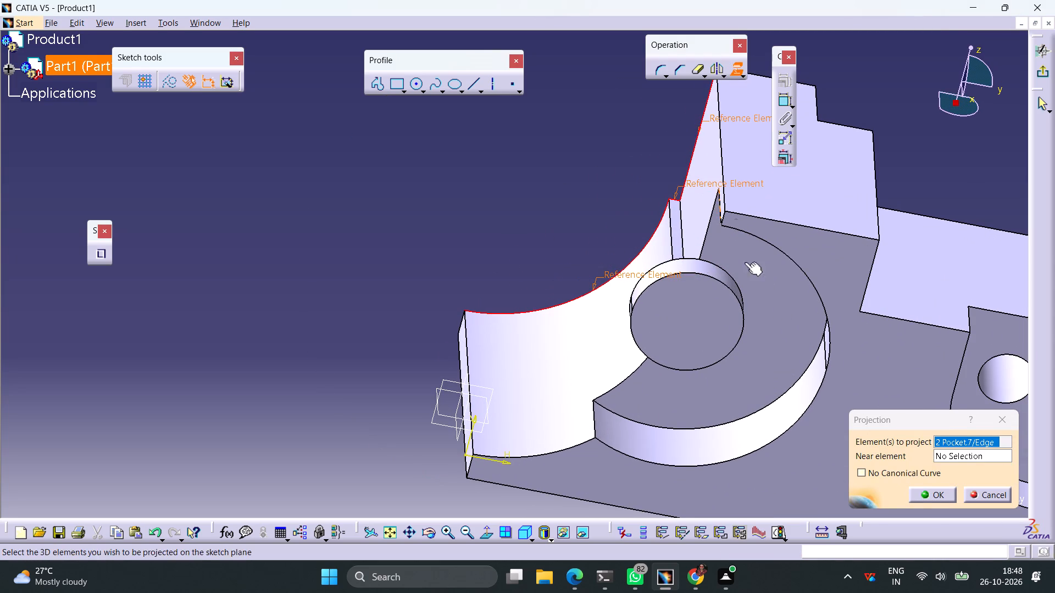
click(922, 496)
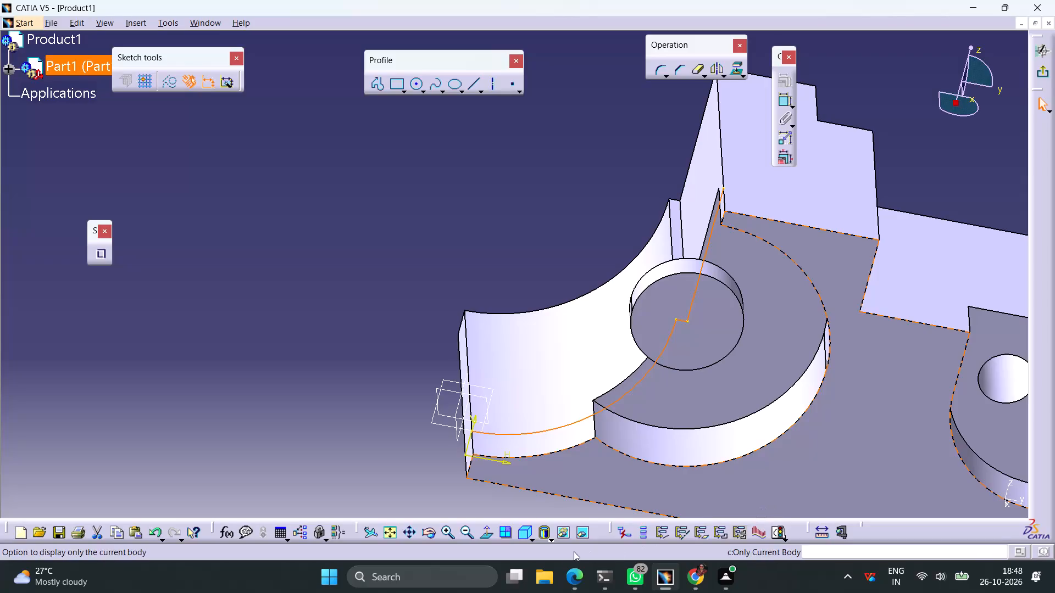
Close the projected profile with a straight line from the arc's lower end to the upright edge's top end.
click(490, 534)
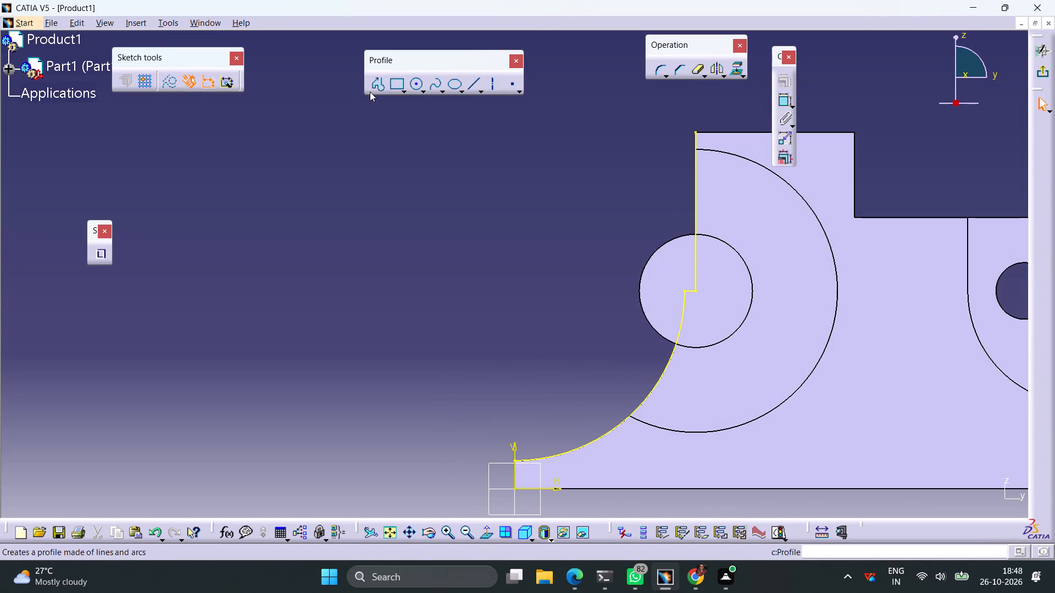
click(370, 92)
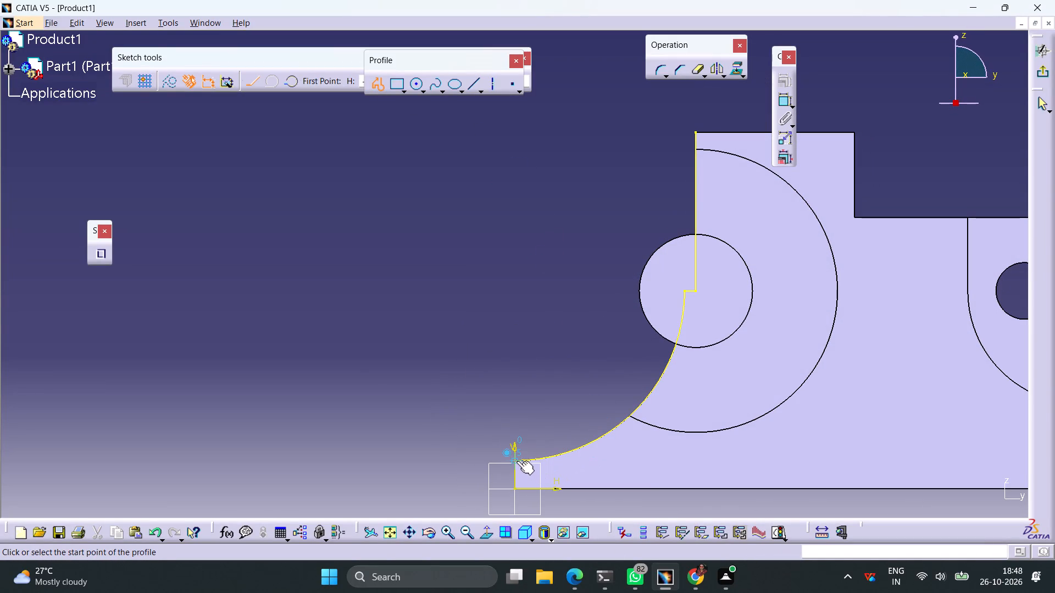
click(517, 461)
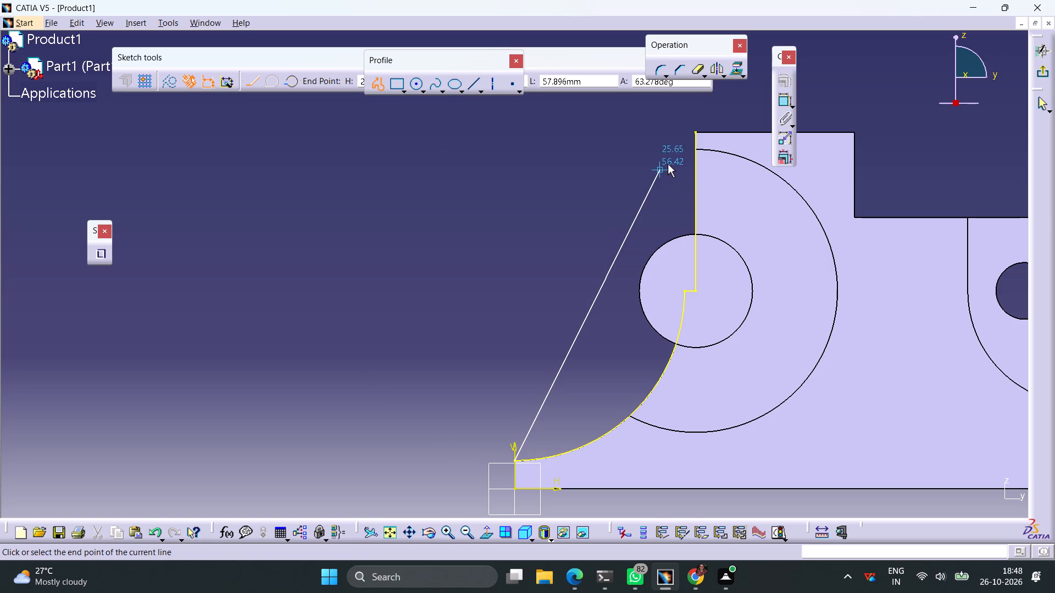
click(697, 131)
key(Escape)
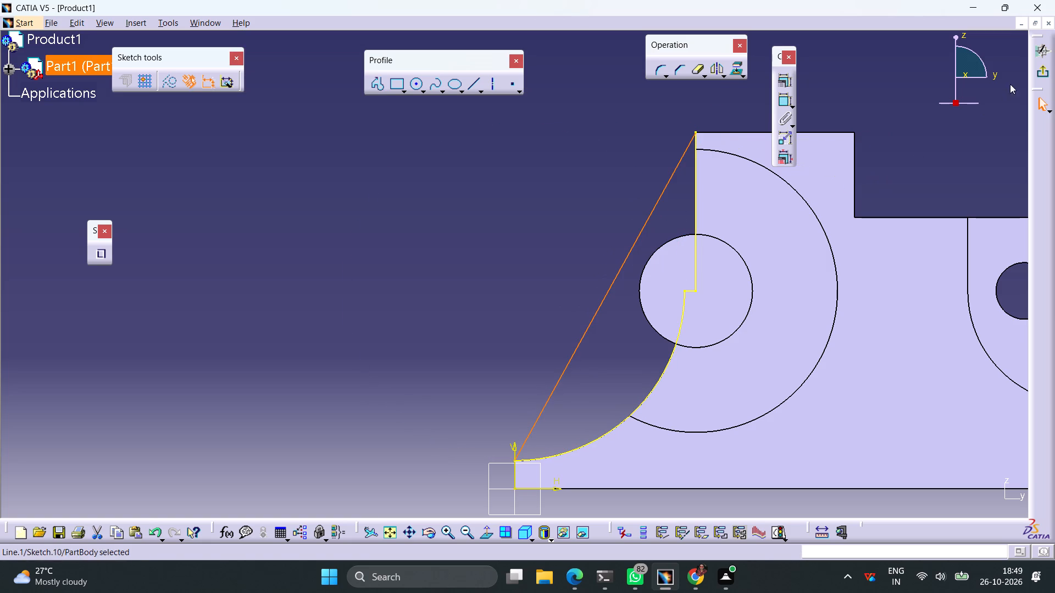
Leave the sketch and cut the closed profile as a 5 mm deep pocket, trimming the boss's overhang.
click(1037, 72)
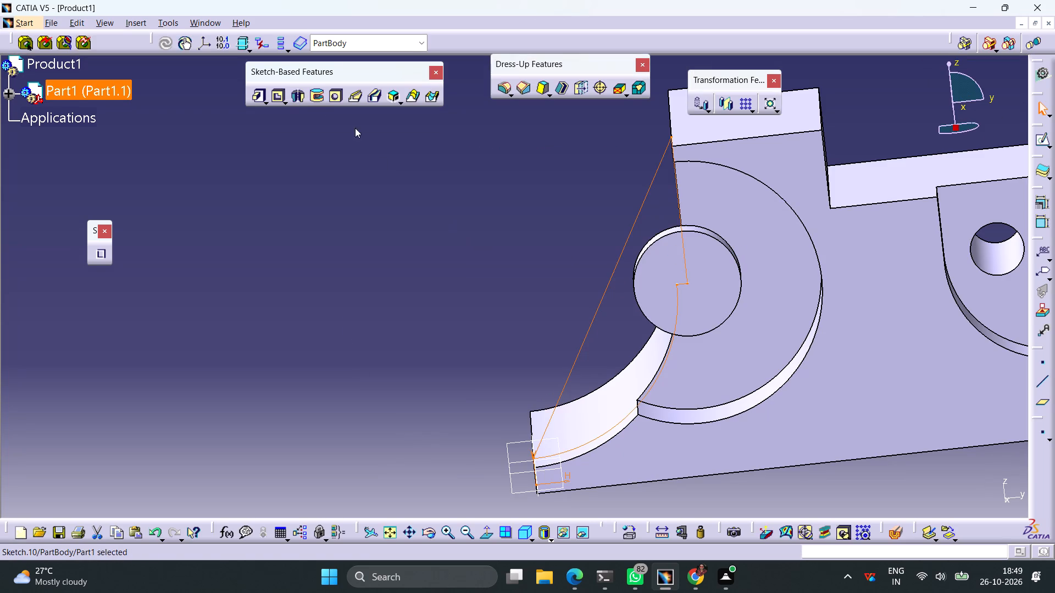
click(279, 95)
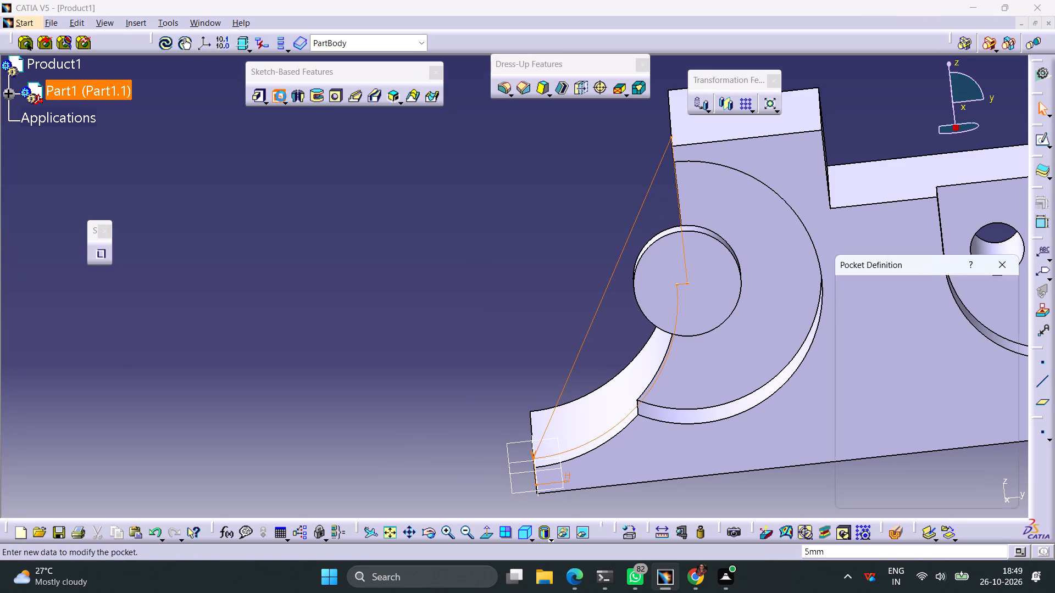
click(974, 496)
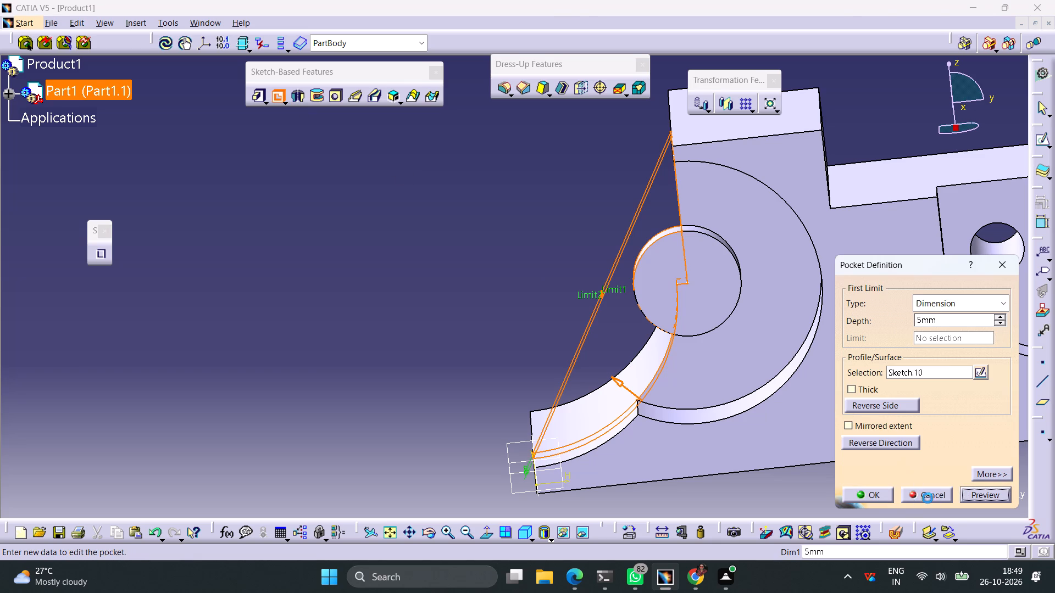
click(869, 489)
click(525, 299)
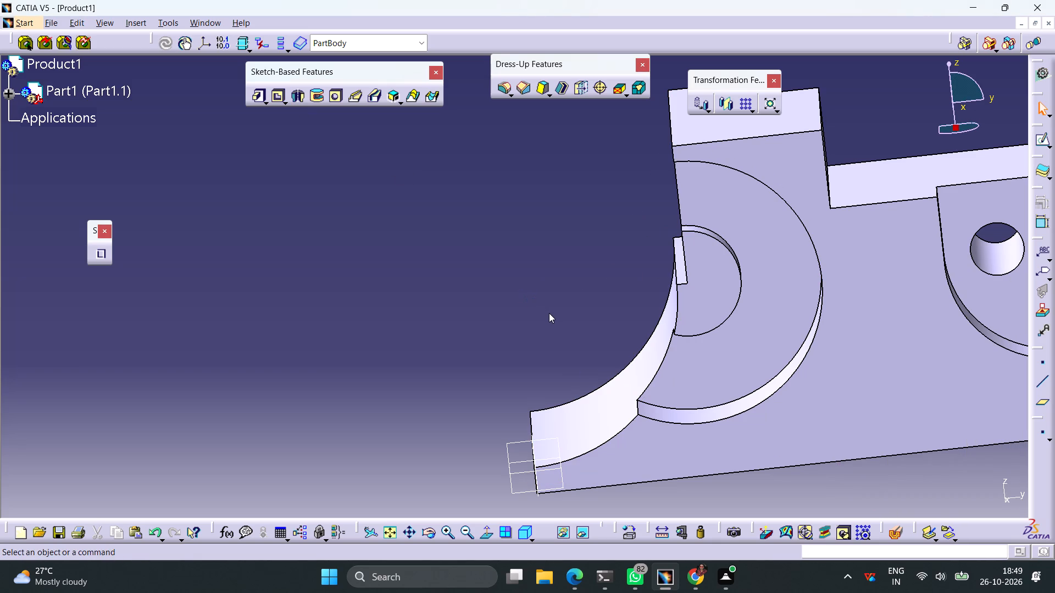
Start a sketch on the trimmed boss's flat face and draw a circle about 9.5 mm in diameter beside the part.
click(717, 300)
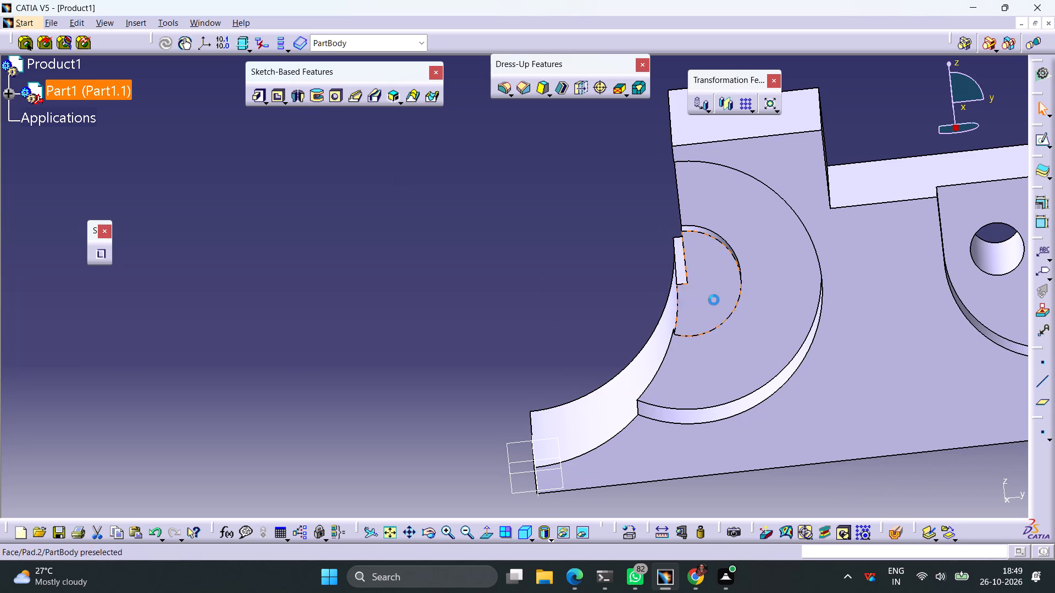
click(1037, 139)
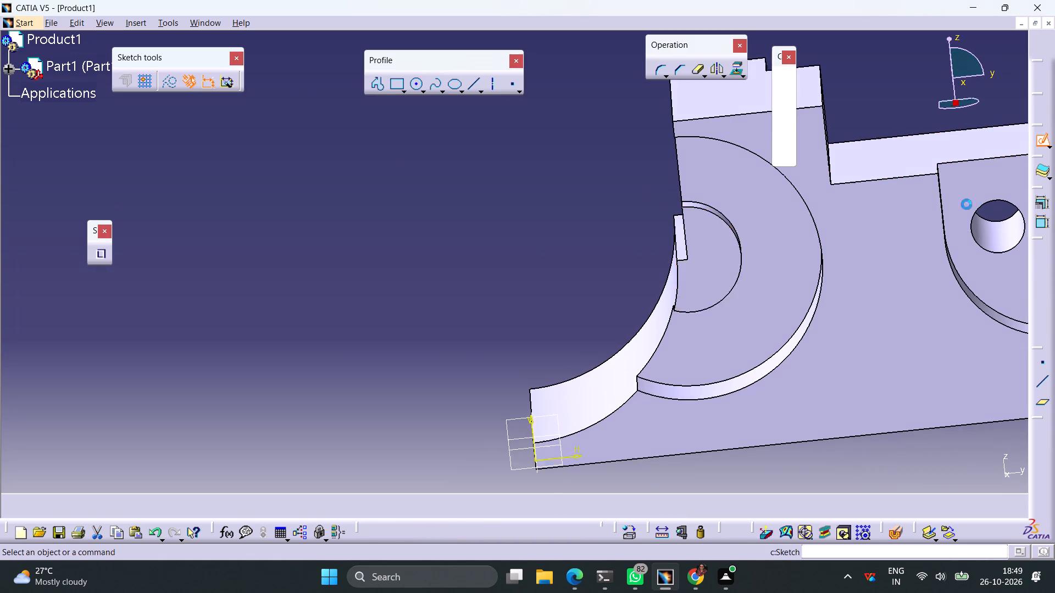
click(413, 87)
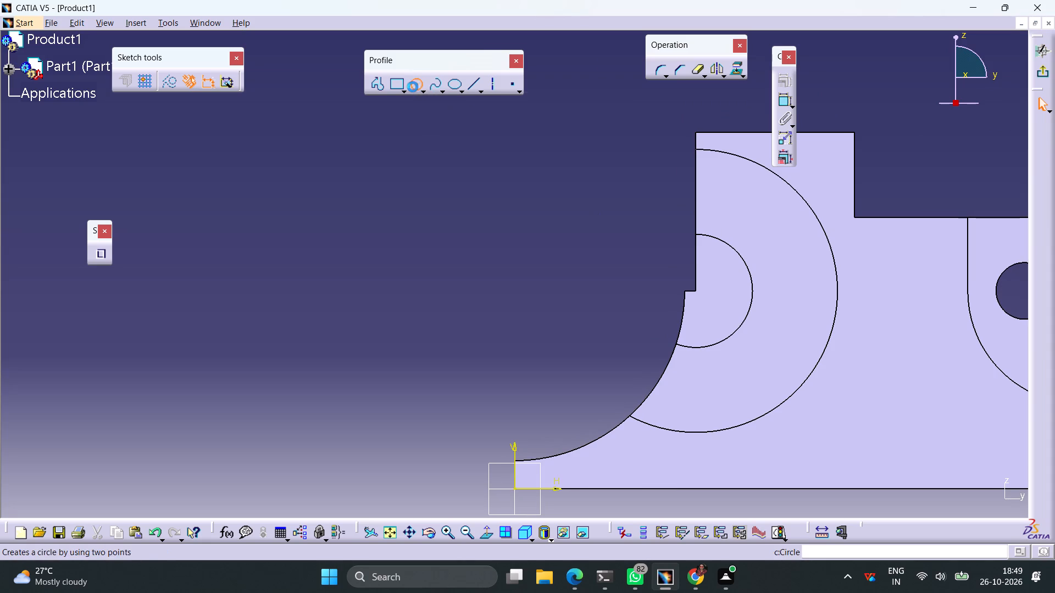
click(578, 262)
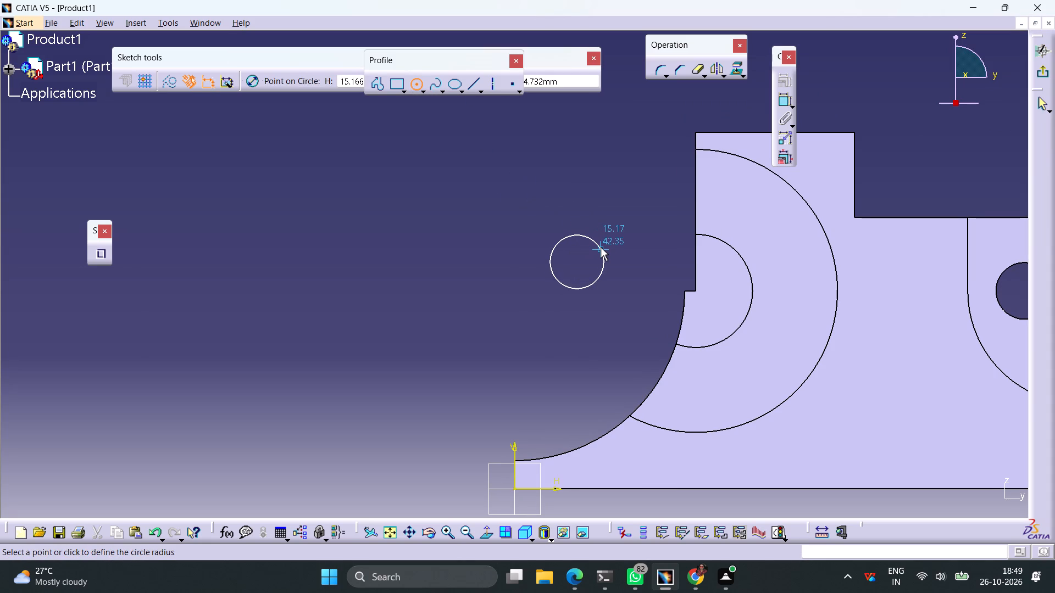
click(601, 248)
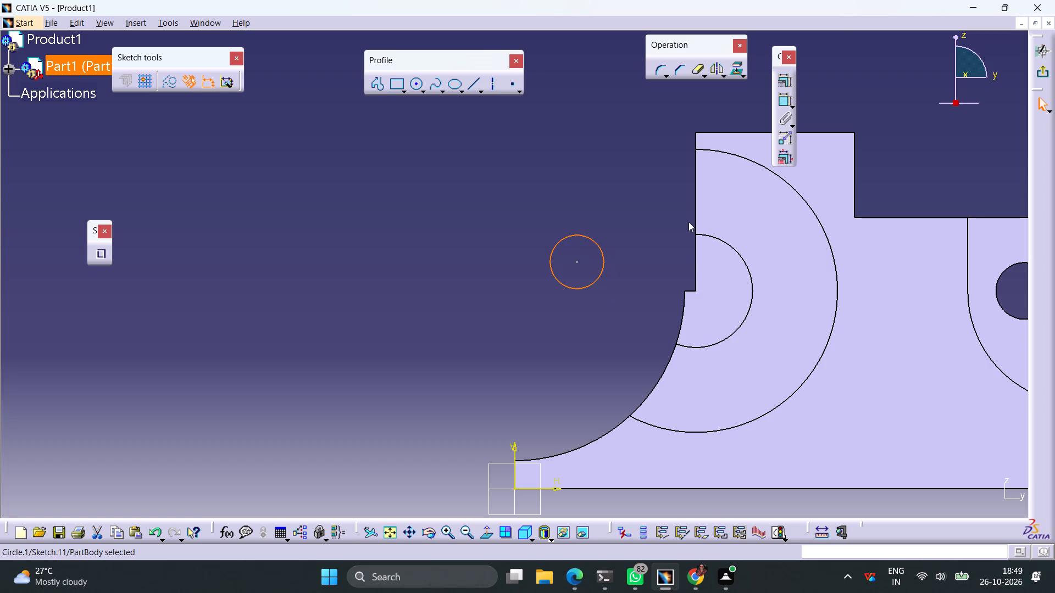
Constrain the new circle to be concentric with the trimmed boss's arc edge.
ctrl+click(754, 282)
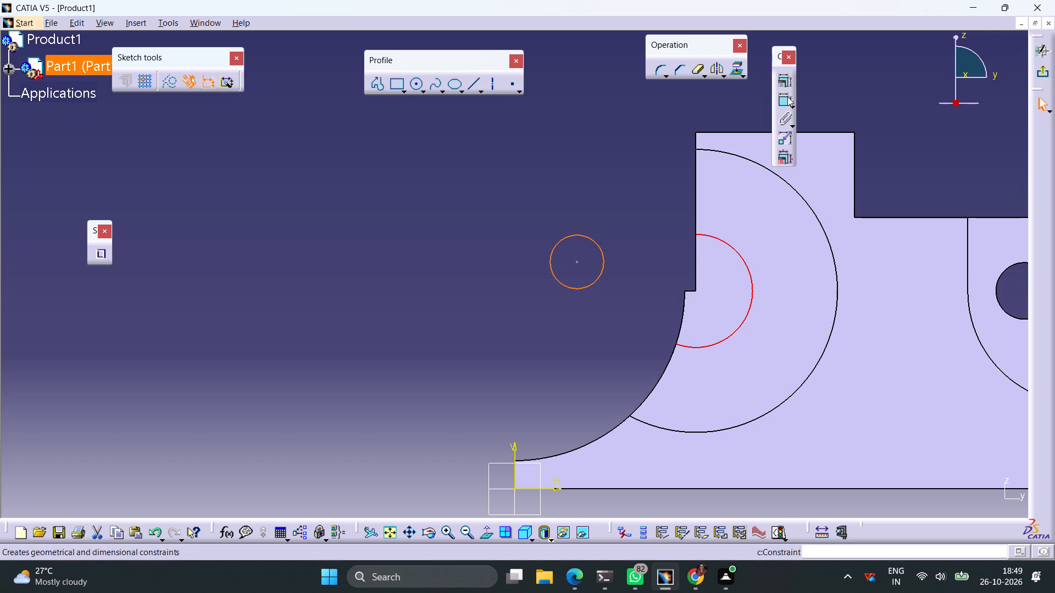
click(787, 81)
click(986, 319)
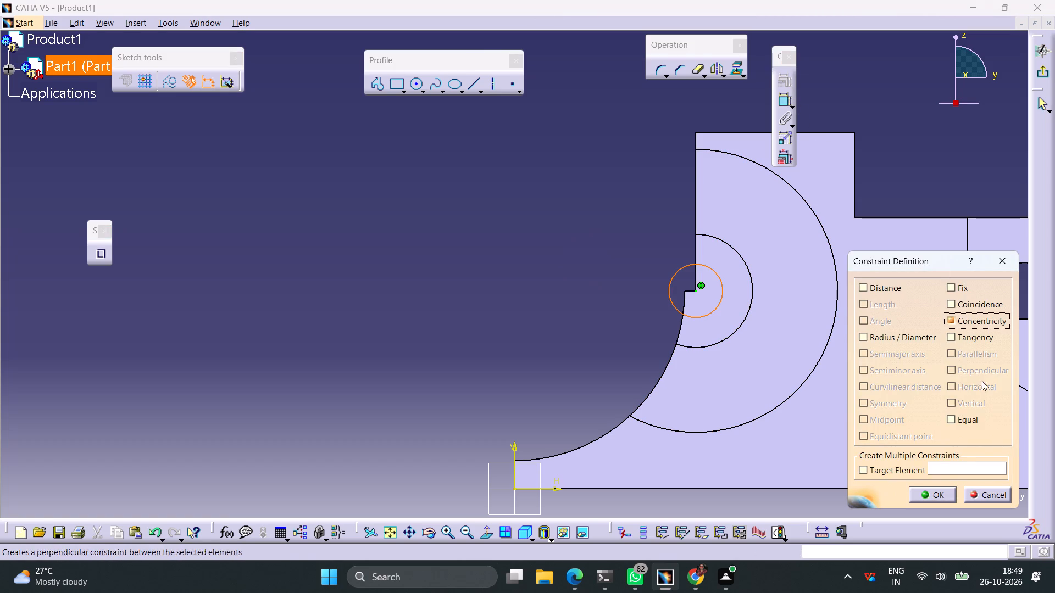
click(939, 490)
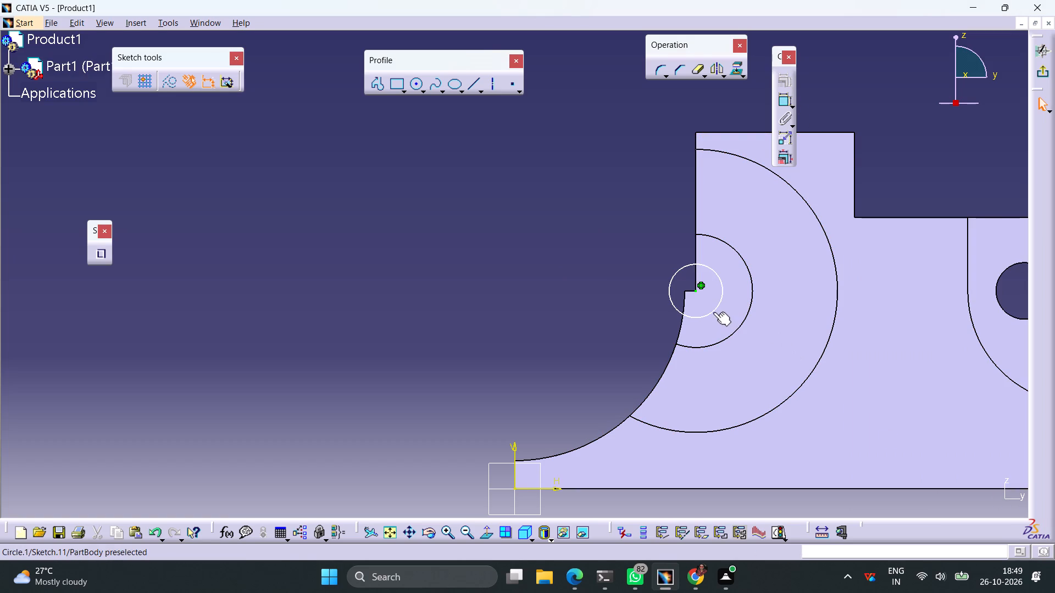
Dimension the new circle's diameter and set it to 10 mm.
click(713, 310)
click(781, 102)
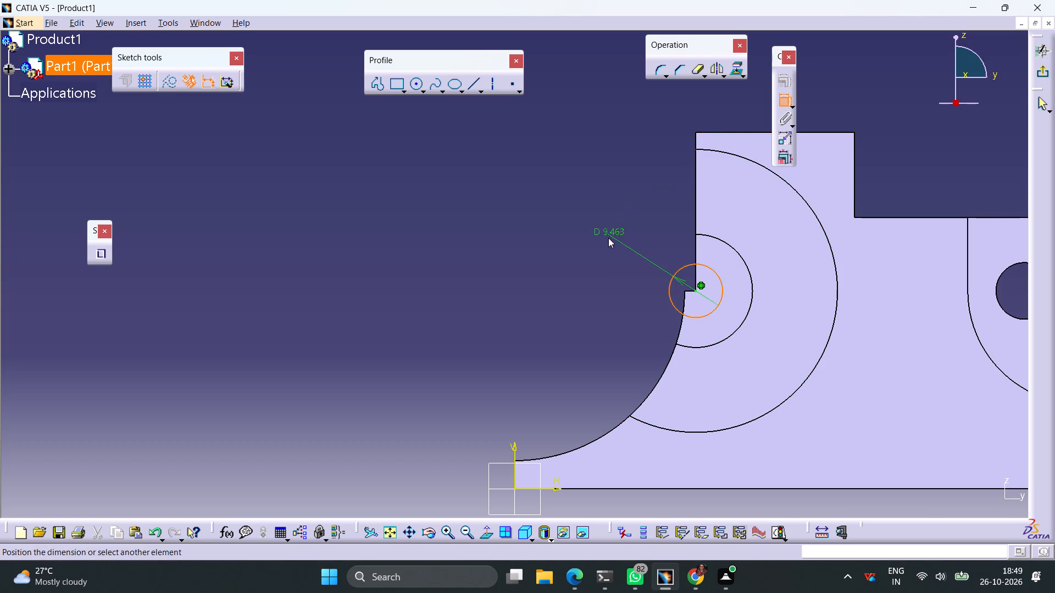
click(608, 242)
double_click(612, 238)
text(10)
key(Return)
click(630, 192)
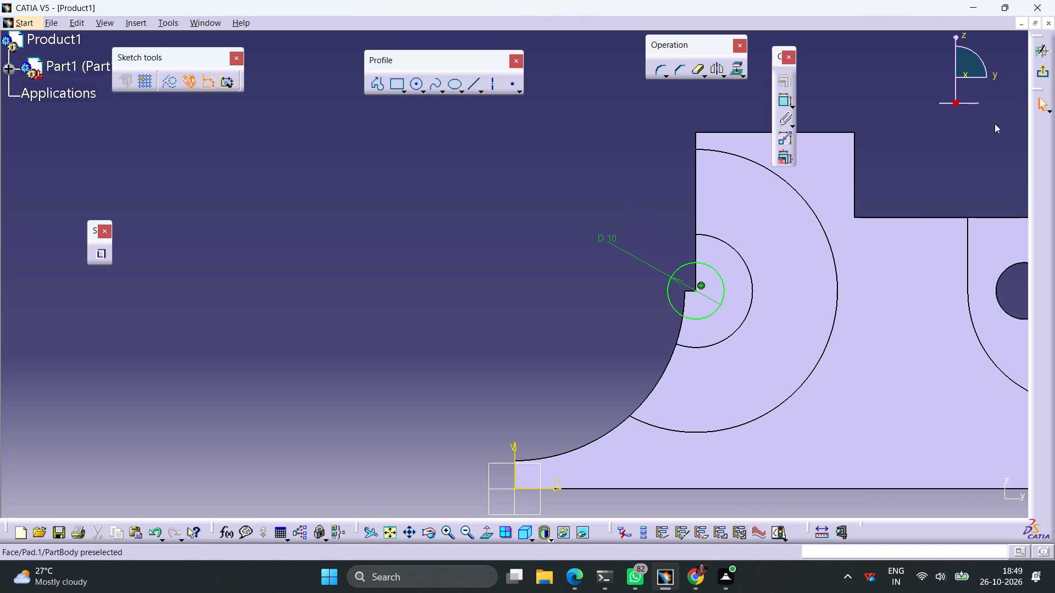
Leave the sketch and extrude the 10 mm circle as a pad with a length of 13-5 mm.
click(1039, 69)
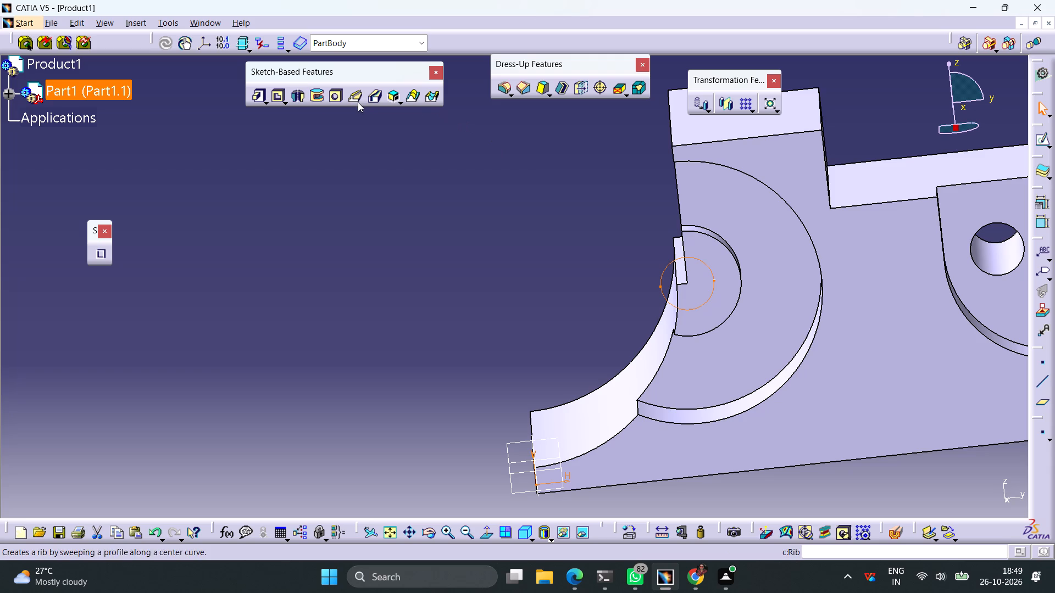
click(255, 97)
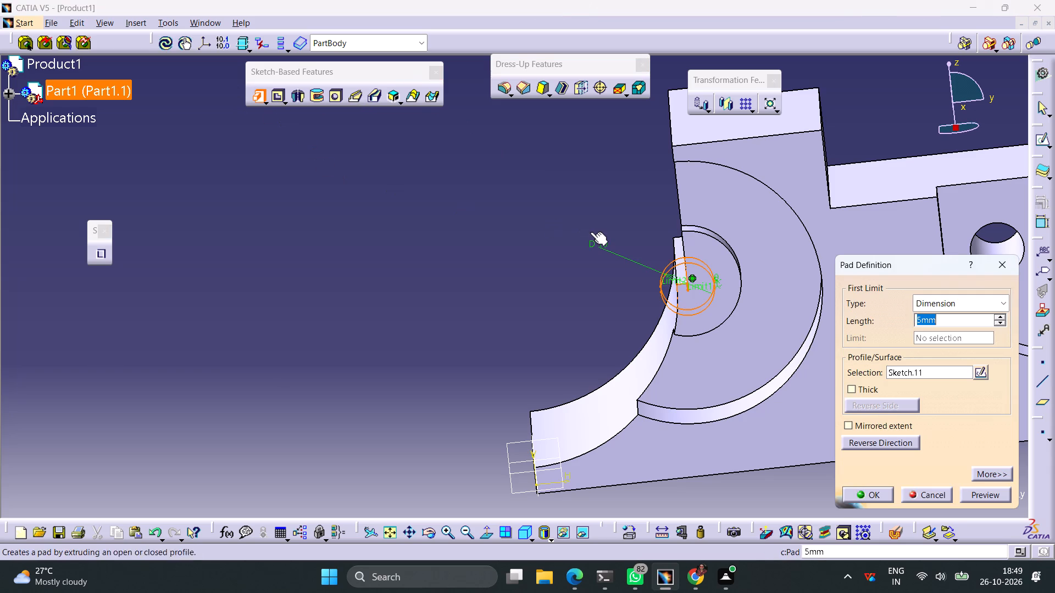
text(13-5)
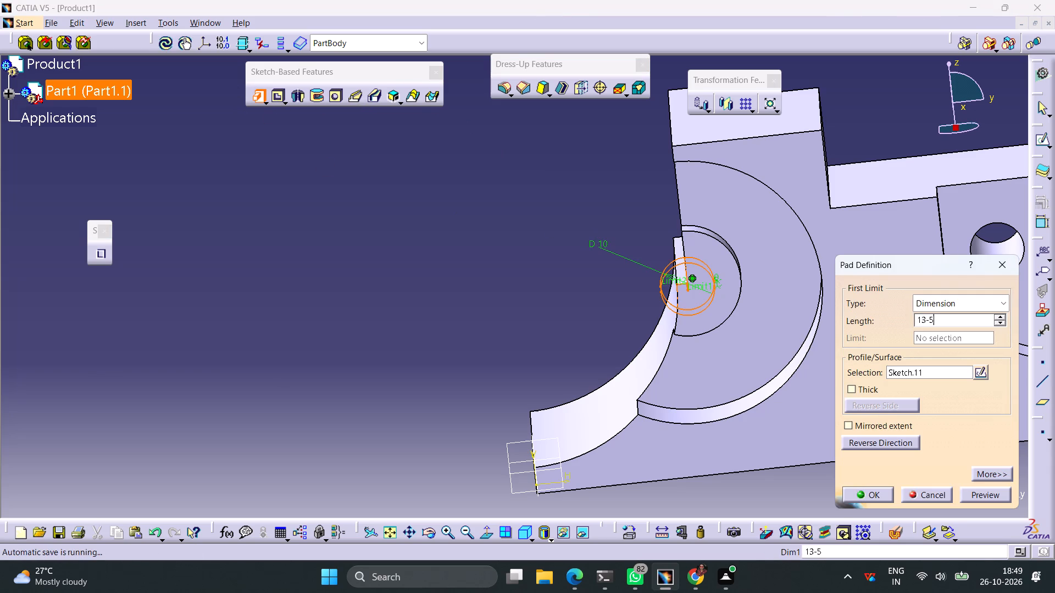
key(Return)
click(569, 264)
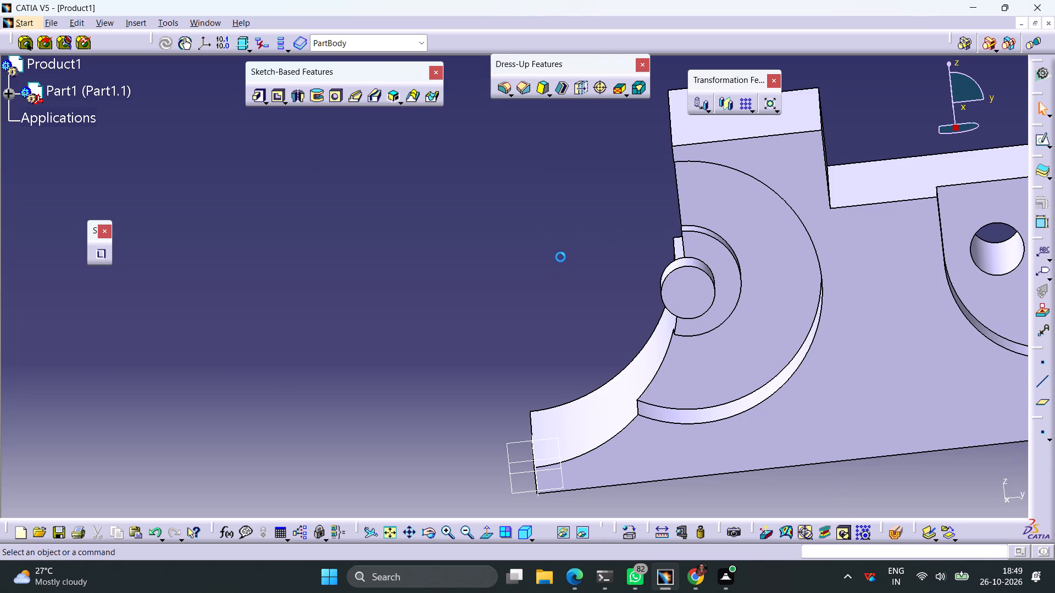
Start a sketch on the flat upright face behind the round boss and draw a line inclined about 56° across its upper outer corner.
middle_drag(546, 244, 701, 221)
right_drag(546, 245, 701, 221)
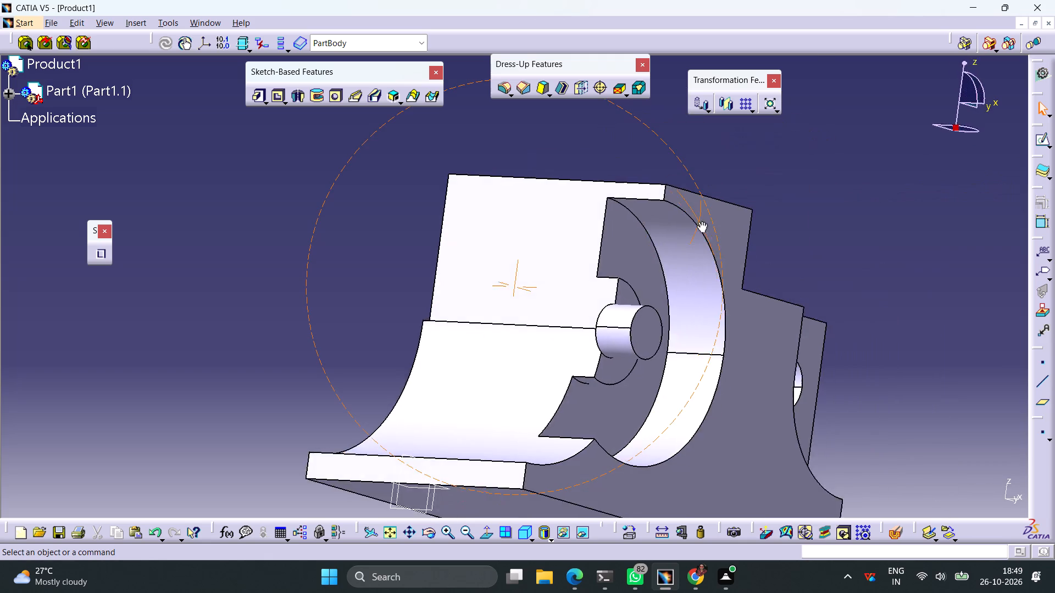
right_drag(701, 221, 694, 250)
middle_drag(701, 221, 694, 250)
click(502, 226)
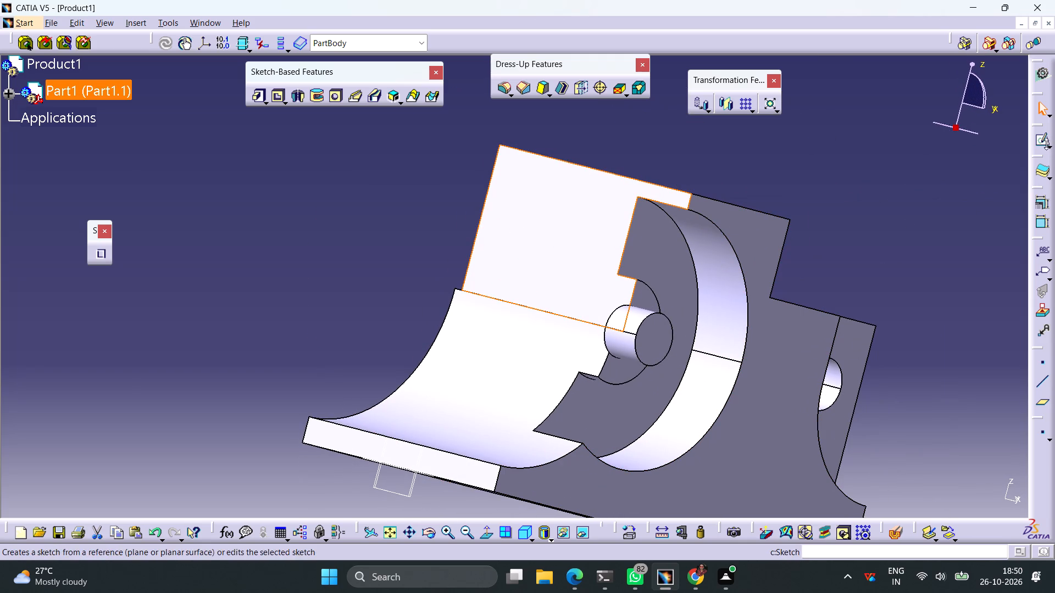
click(1037, 139)
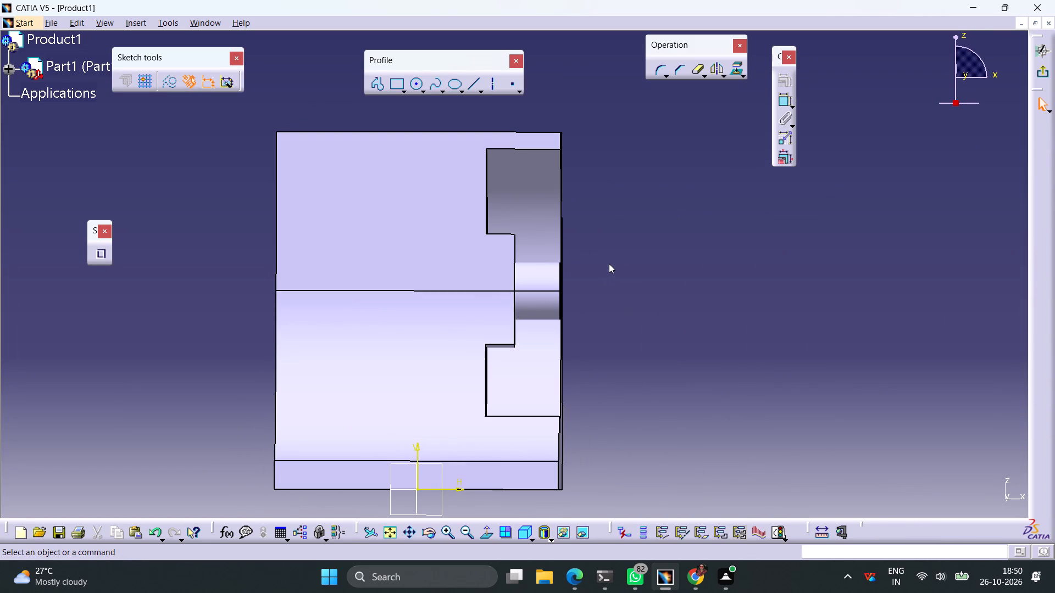
middle_drag(609, 264, 626, 272)
right_drag(609, 264, 626, 272)
click(486, 538)
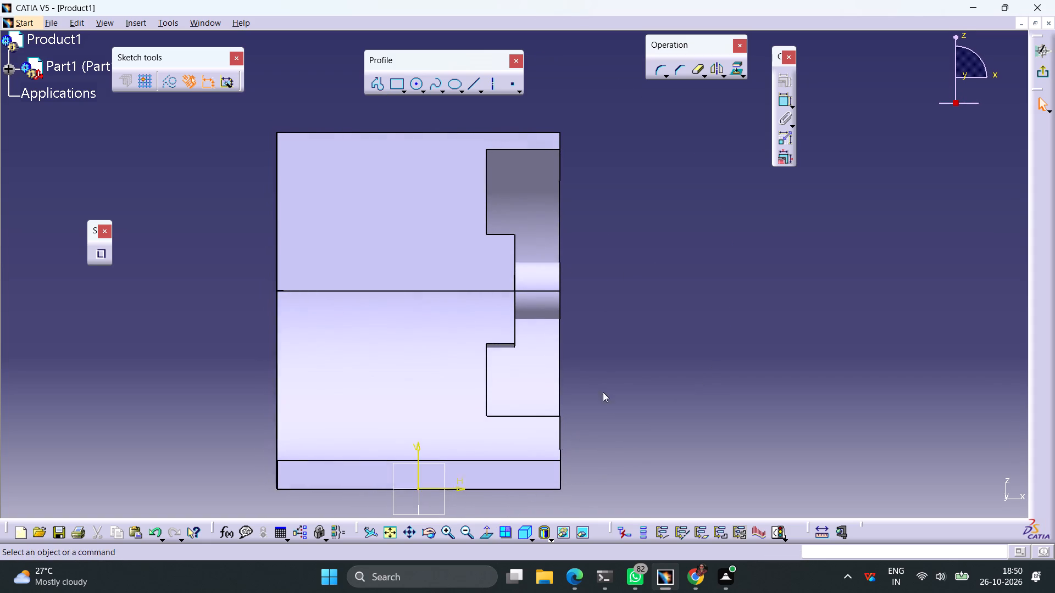
click(471, 86)
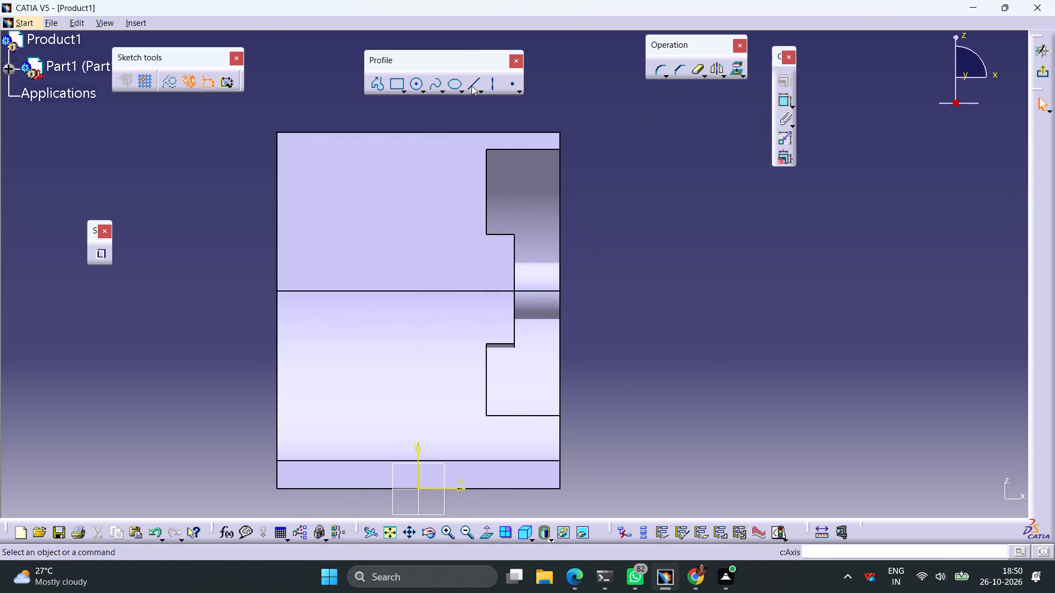
click(271, 204)
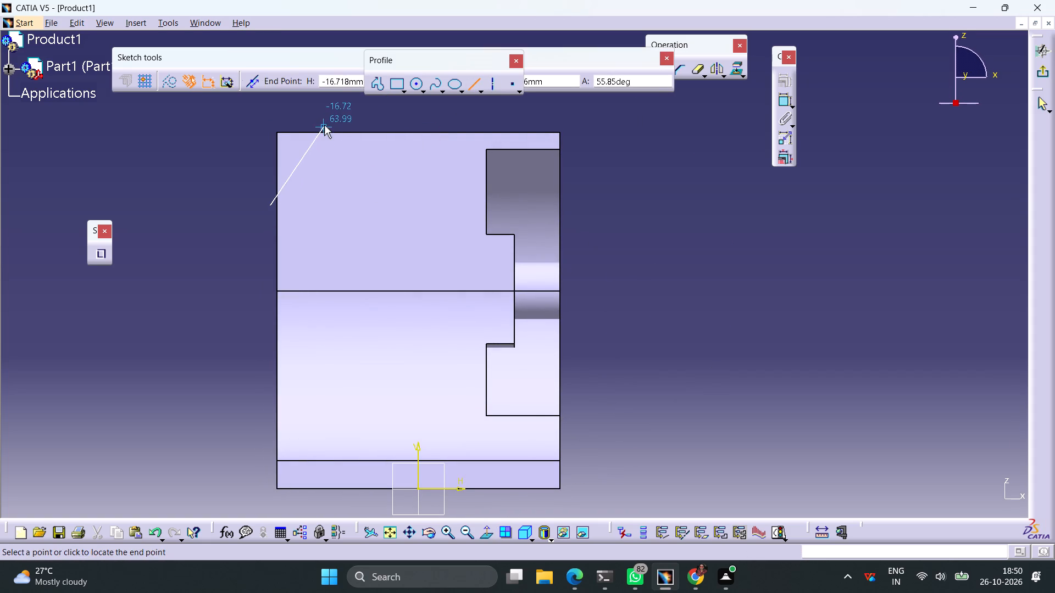
click(324, 125)
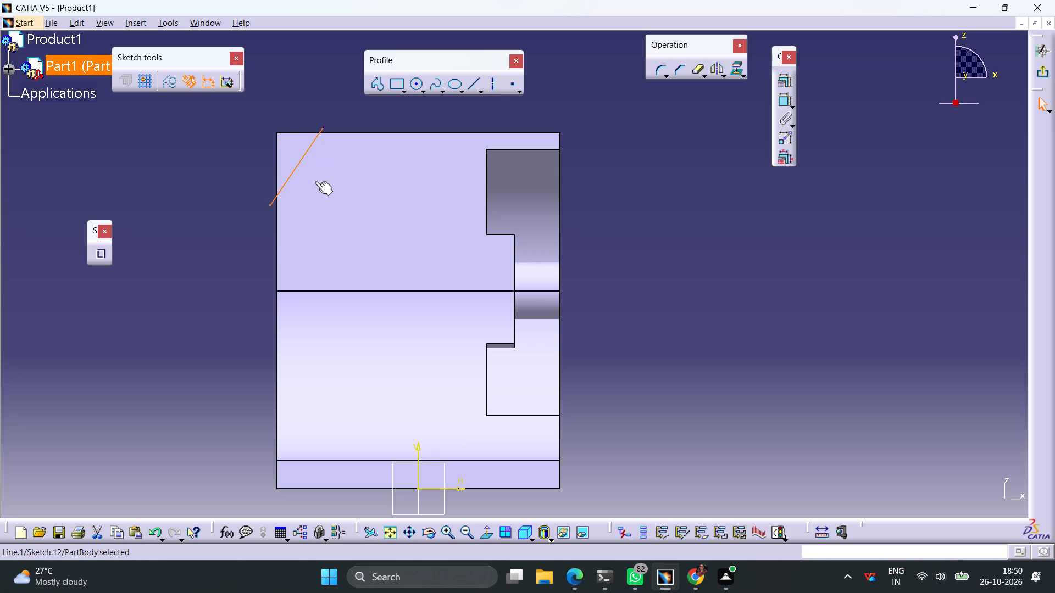
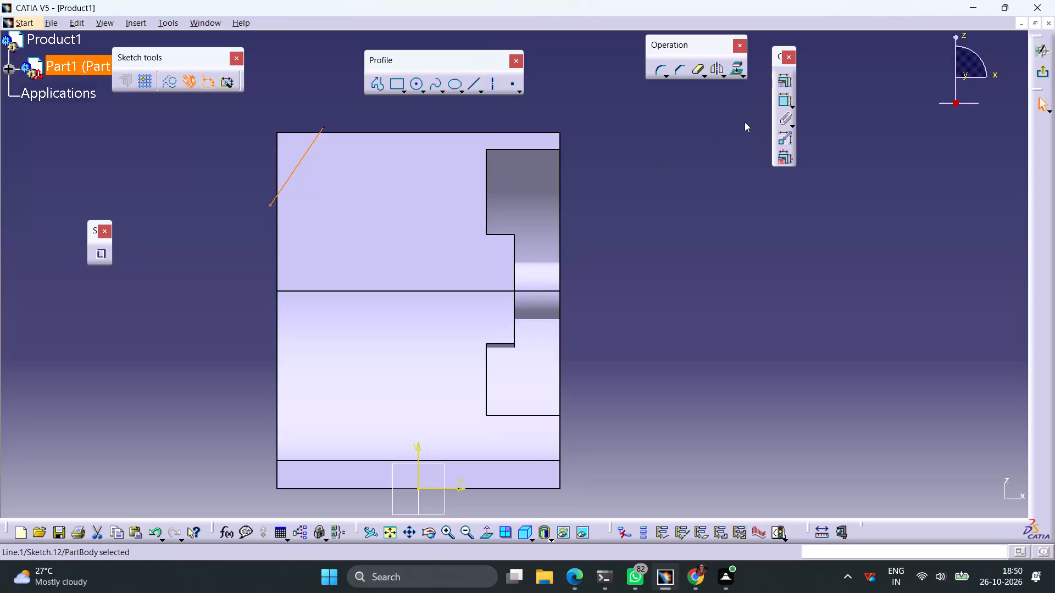
Dimension the angle between the inclined line and the face's outer vertical edge and set it to 20°.
click(778, 105)
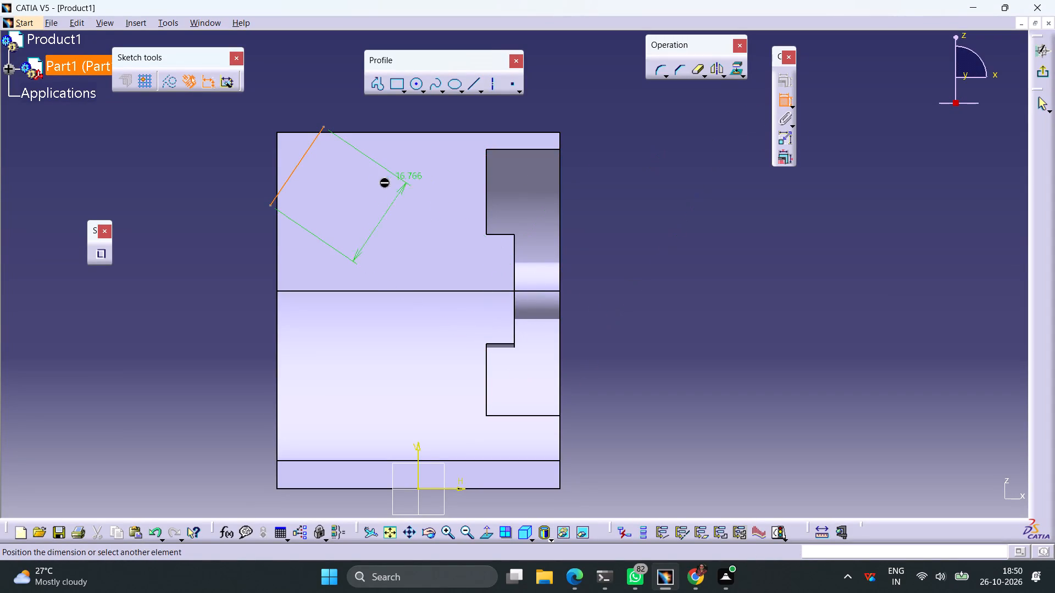
click(275, 160)
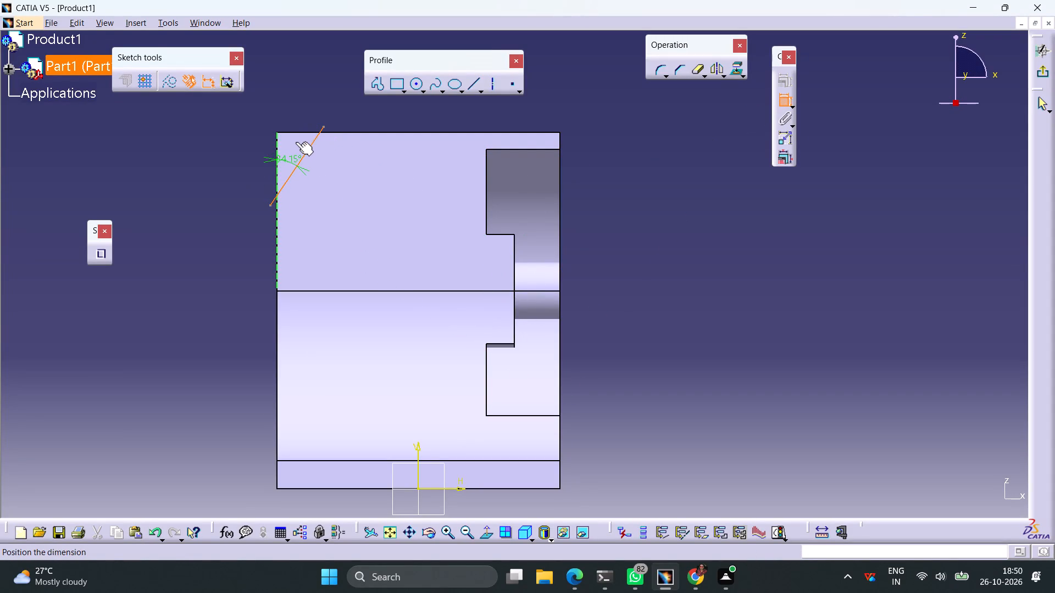
click(298, 144)
double_click(287, 160)
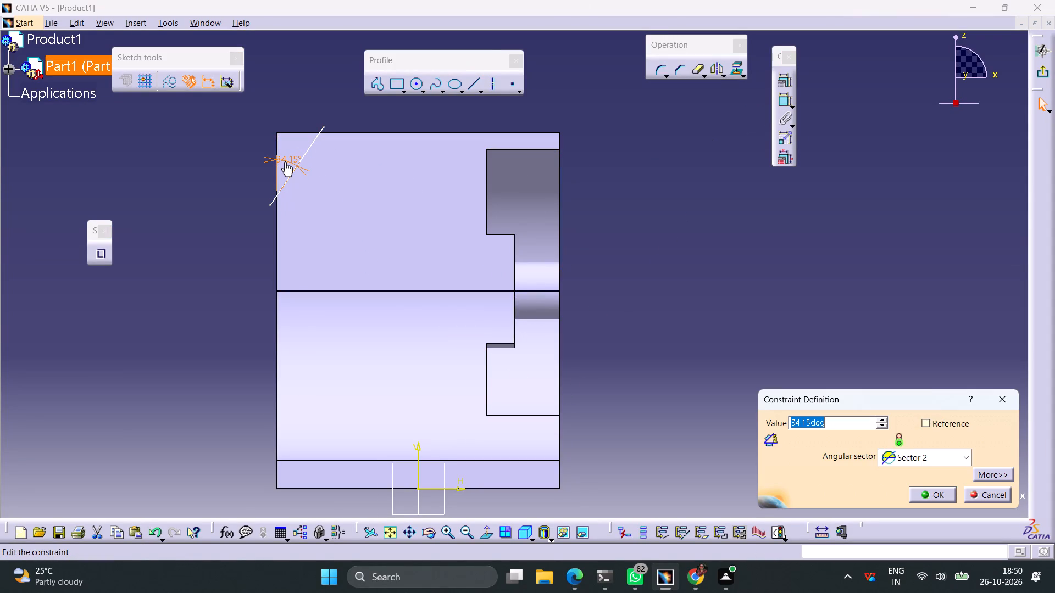
text(20)
key(Return)
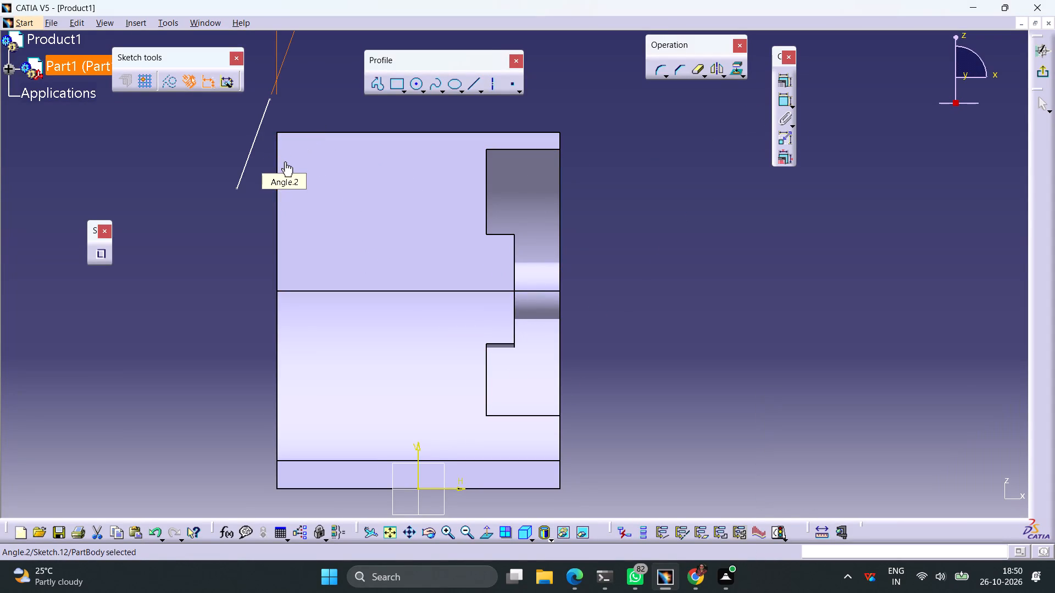
click(228, 211)
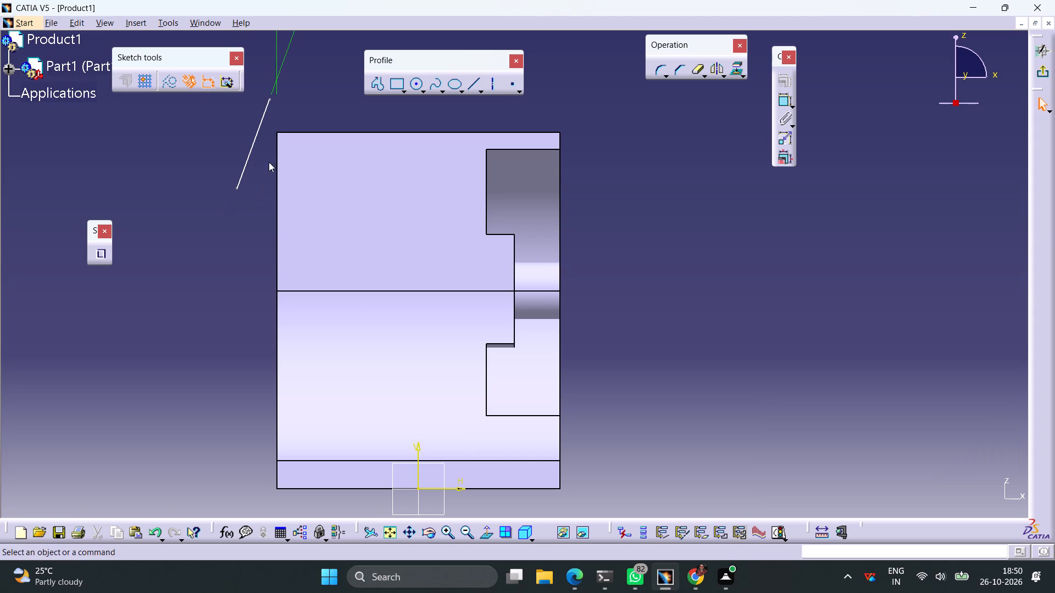
Move the inclined line back across the face's upper outer corner so it spans both edges.
drag(250, 148, 295, 174)
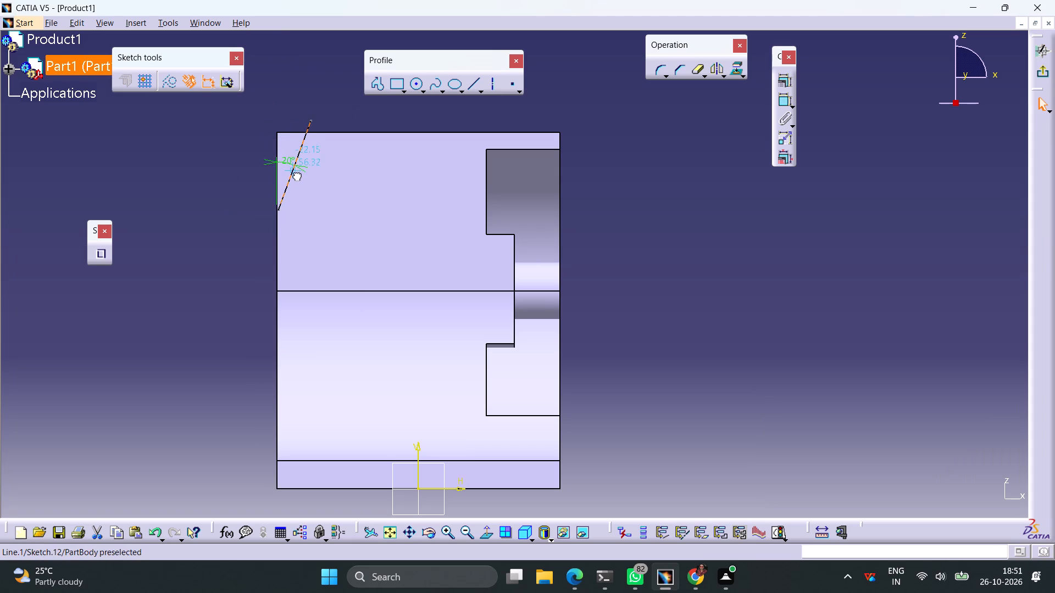
drag(295, 174, 288, 174)
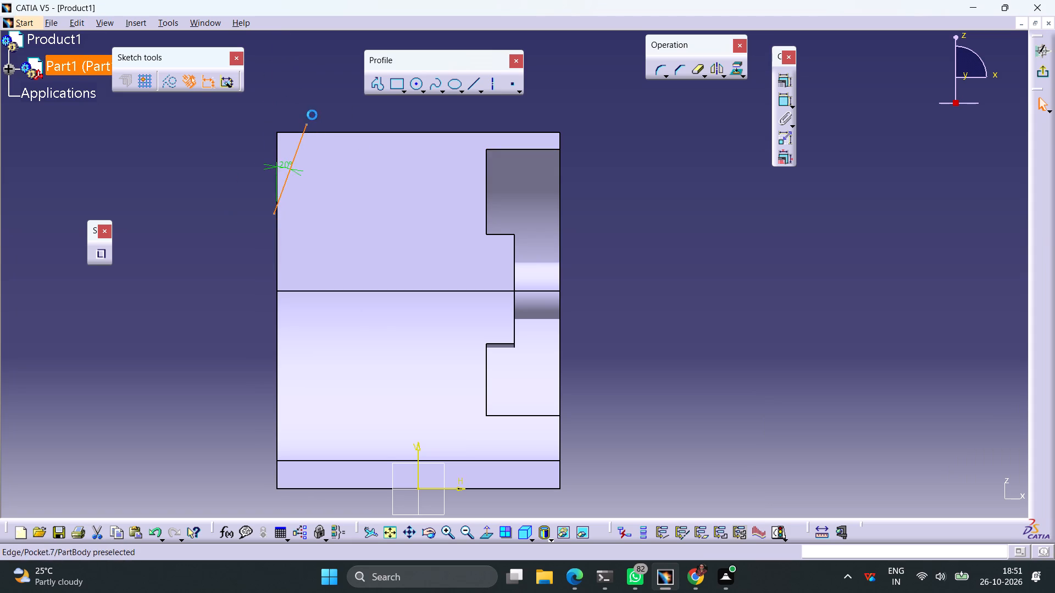
Constrain the inclined line's upper endpoint to be coincident with the face's top edge.
click(312, 115)
click(307, 125)
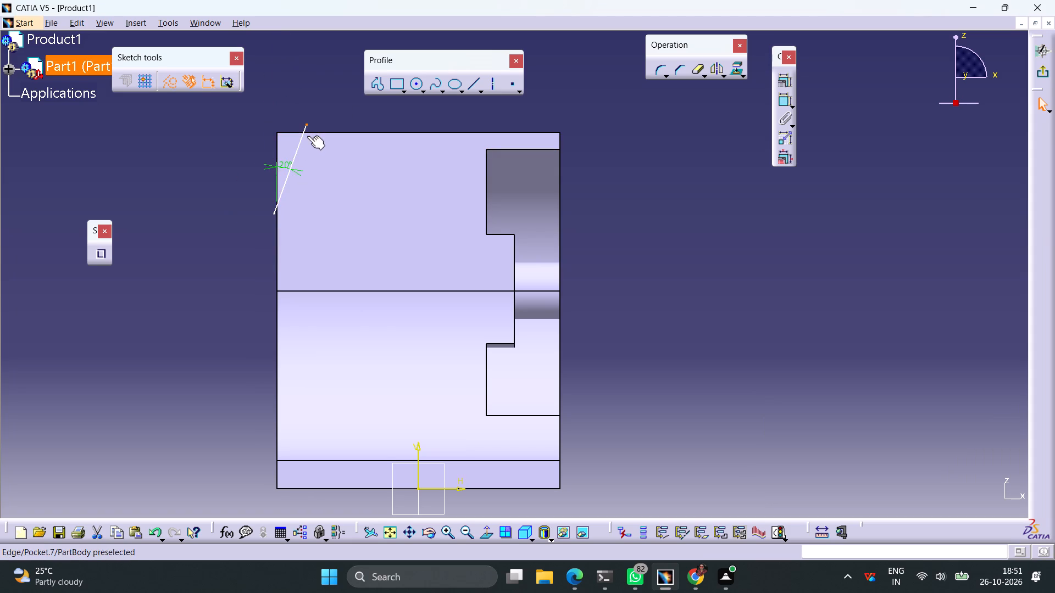
ctrl+click(312, 133)
click(784, 82)
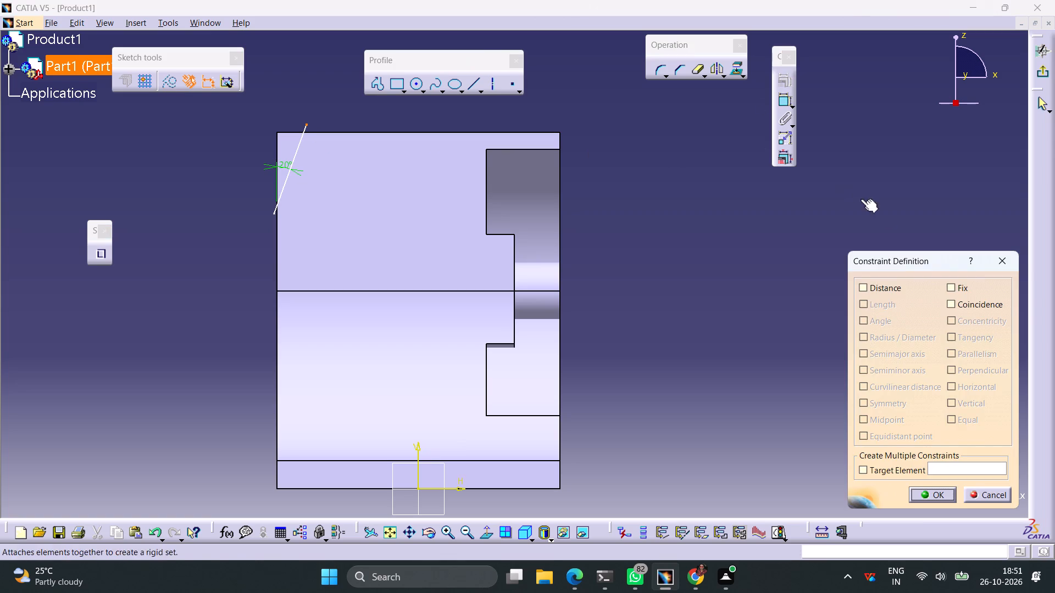
click(973, 303)
click(944, 493)
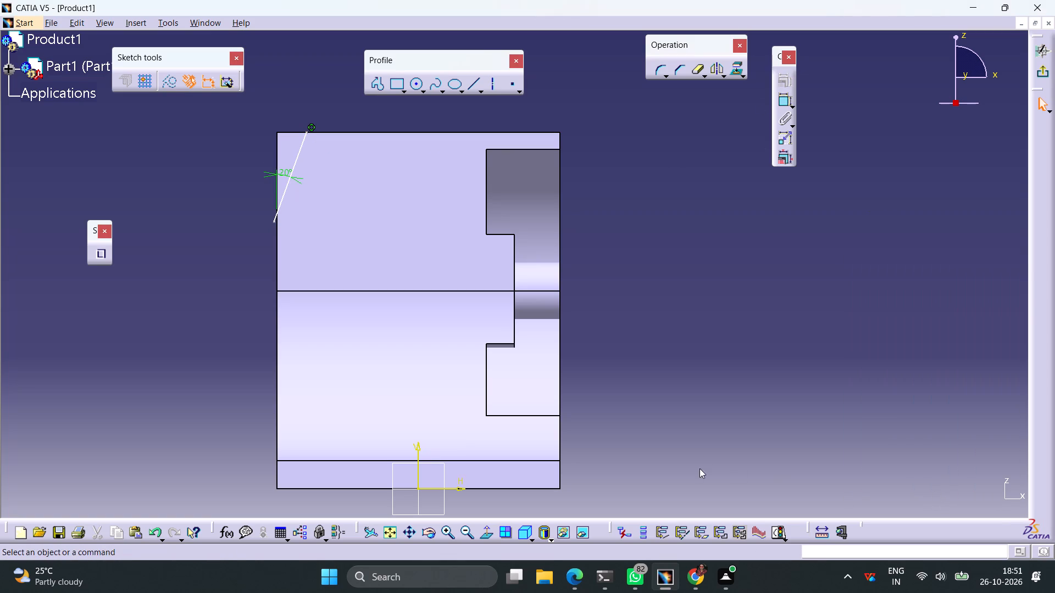
click(715, 417)
Constrain the inclined line's lower endpoint to be coincident with the face's outer vertical edge.
click(271, 223)
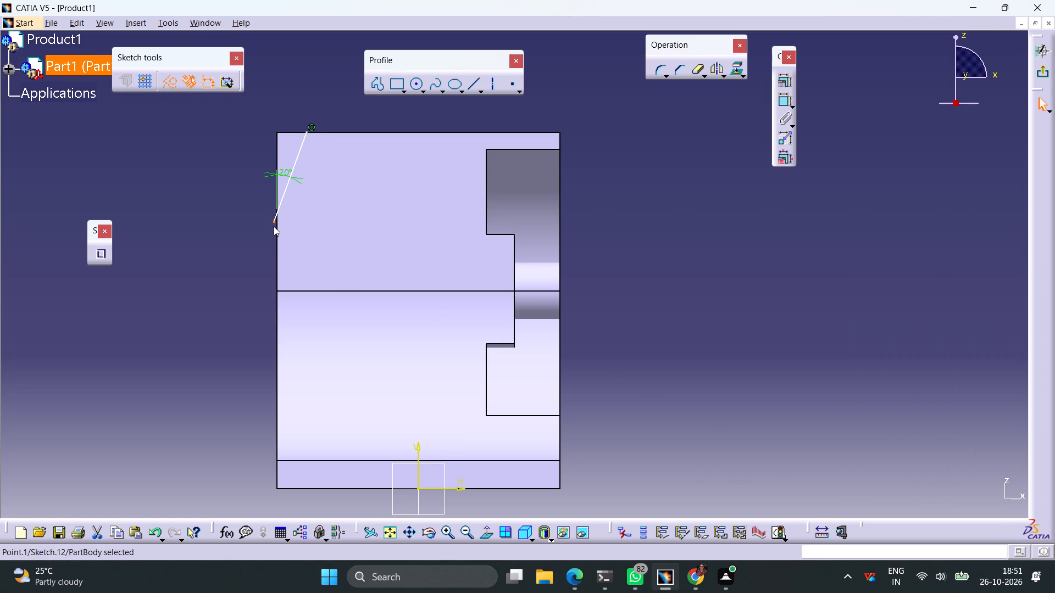
ctrl+click(276, 230)
click(785, 85)
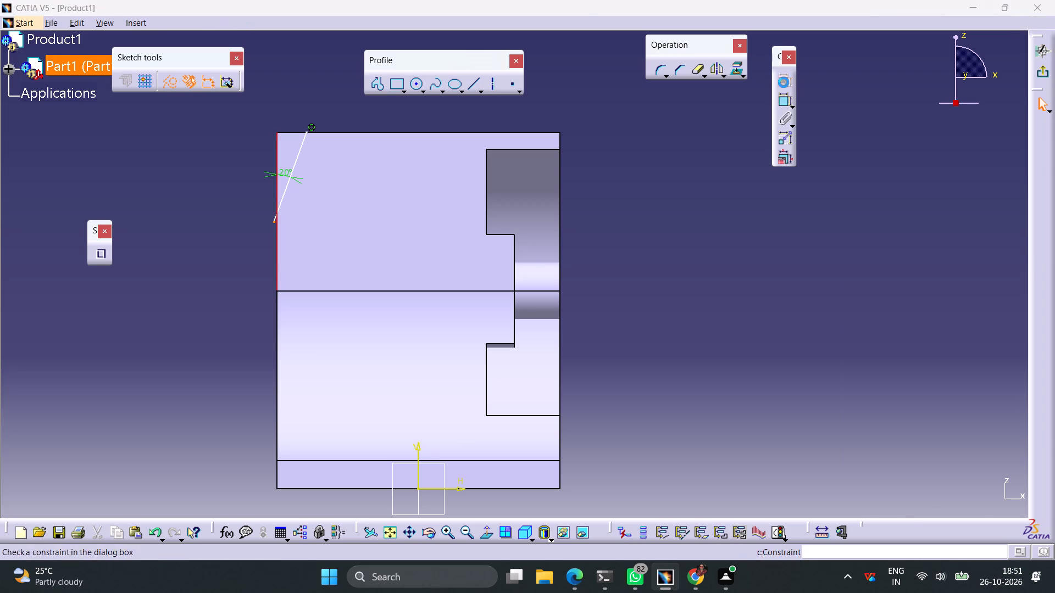
click(973, 308)
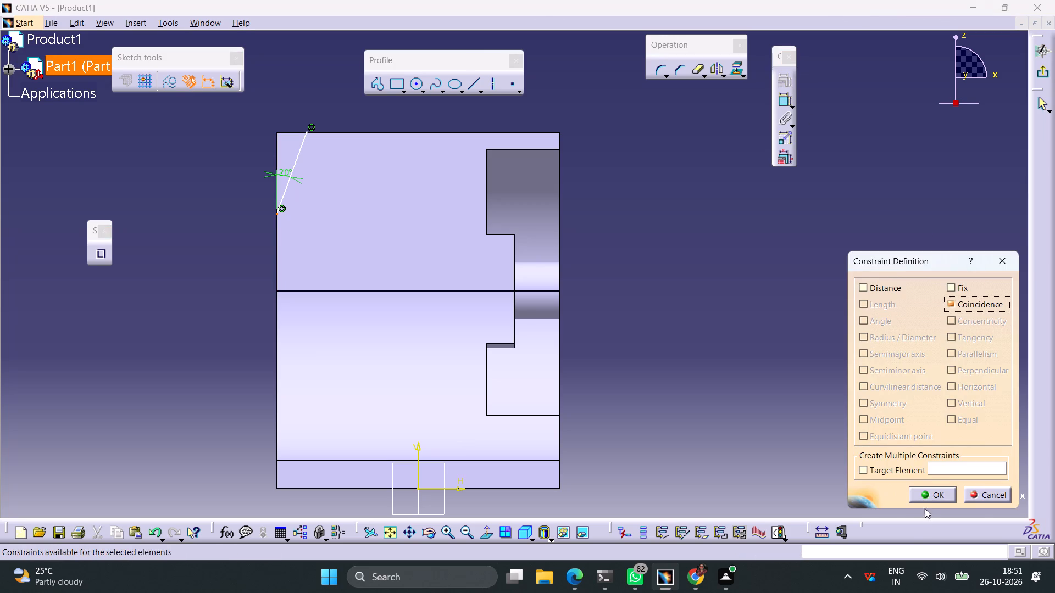
click(931, 498)
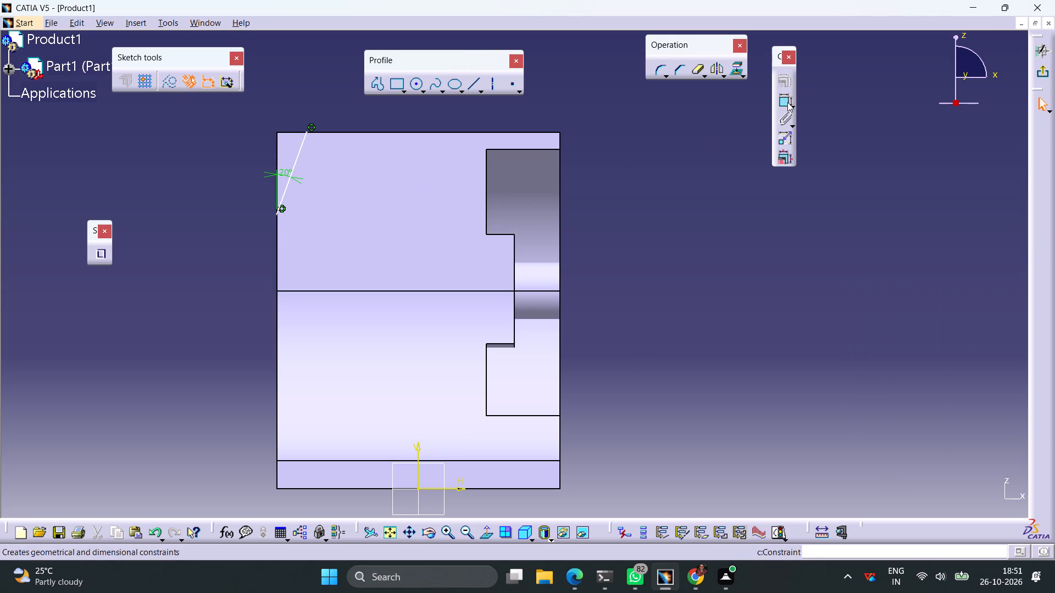
Dimension the vertical distance between the inclined line's two endpoints and set it to 18 mm.
click(786, 99)
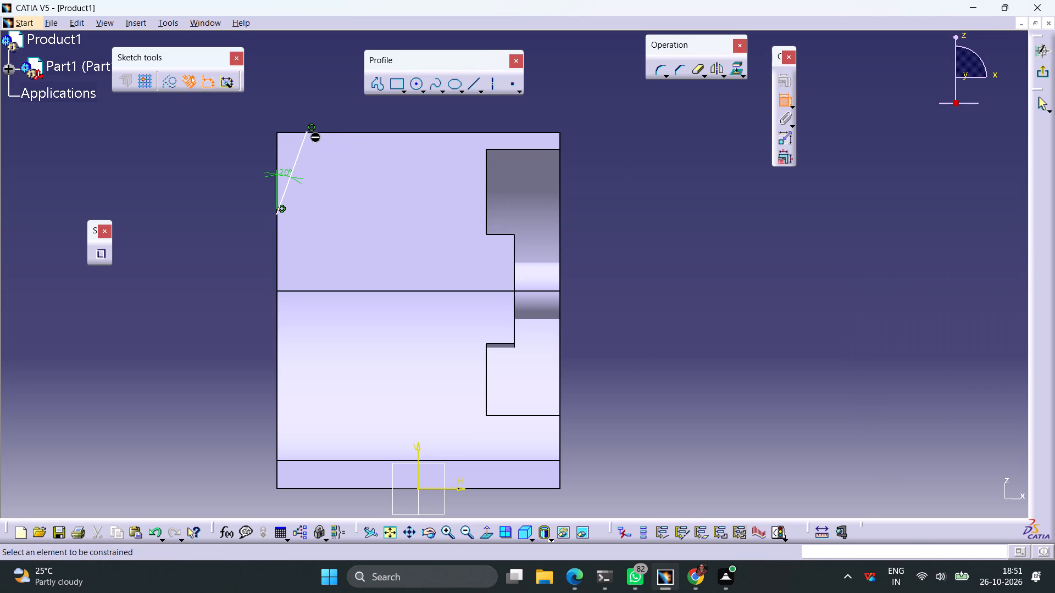
click(306, 132)
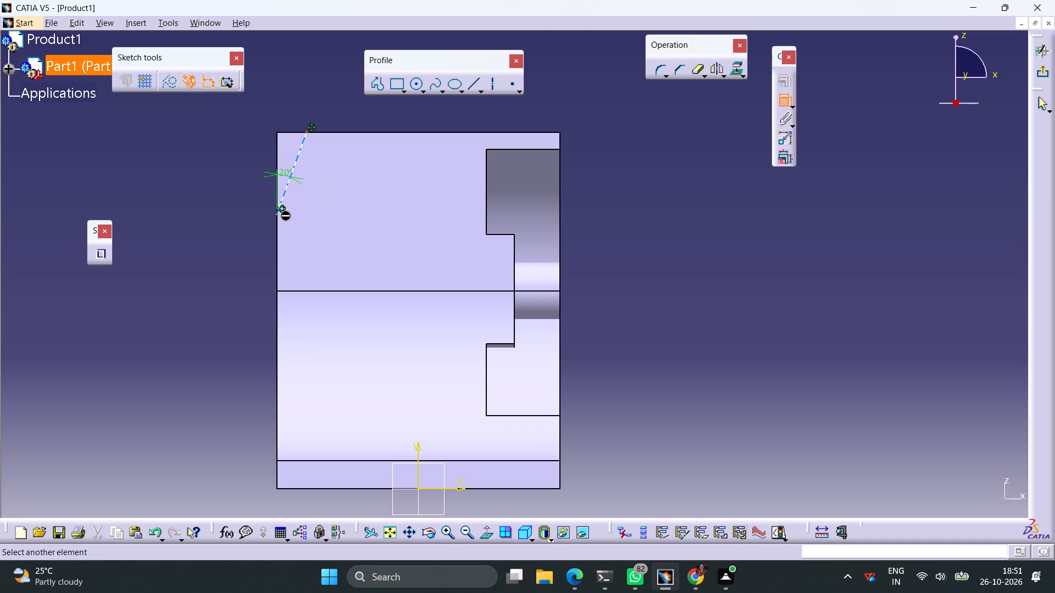
click(277, 215)
right_click(320, 199)
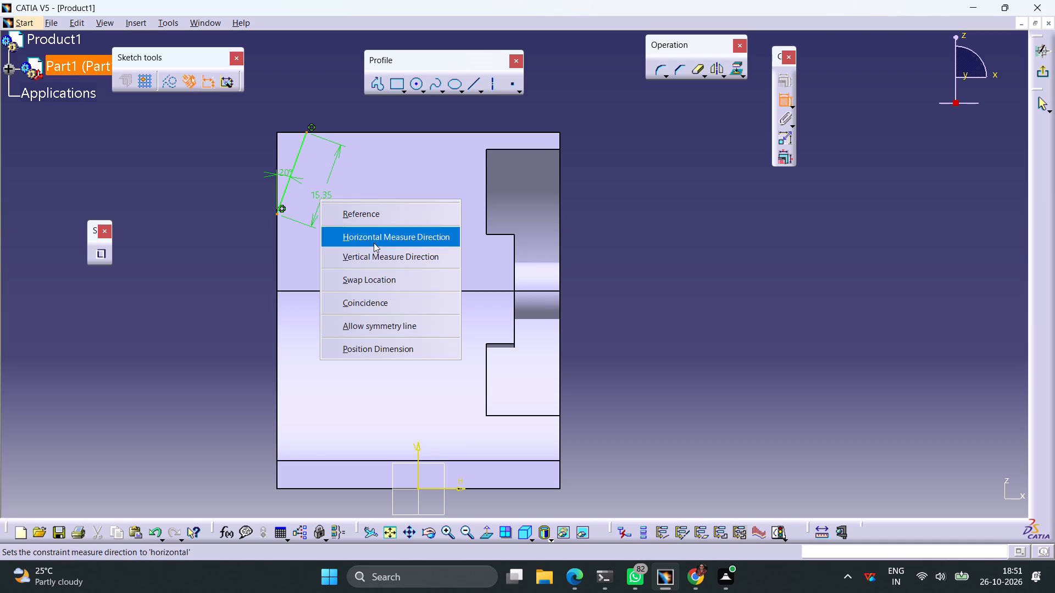
click(374, 250)
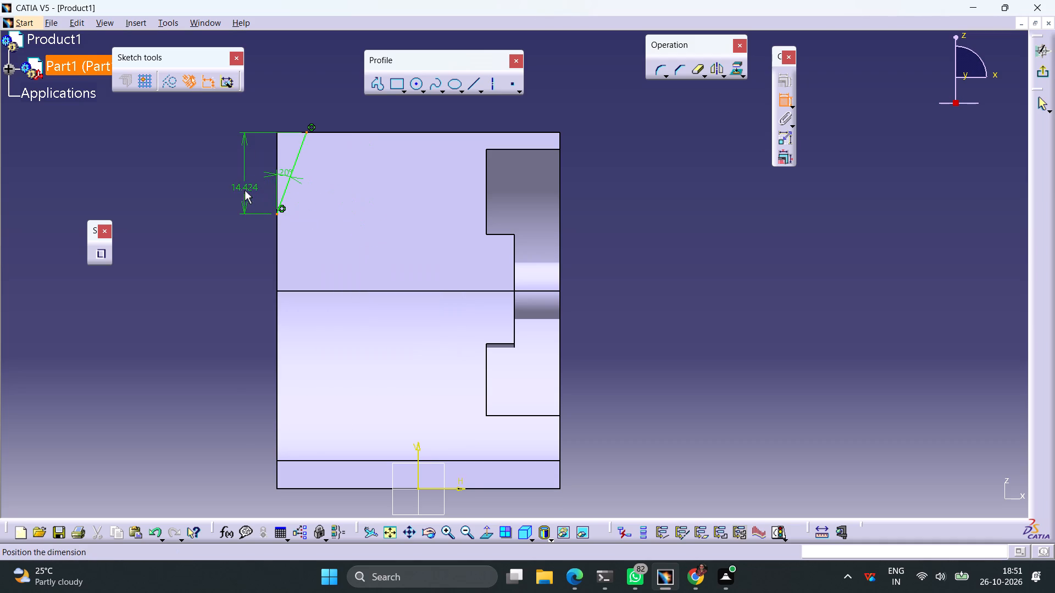
click(245, 191)
double_click(249, 187)
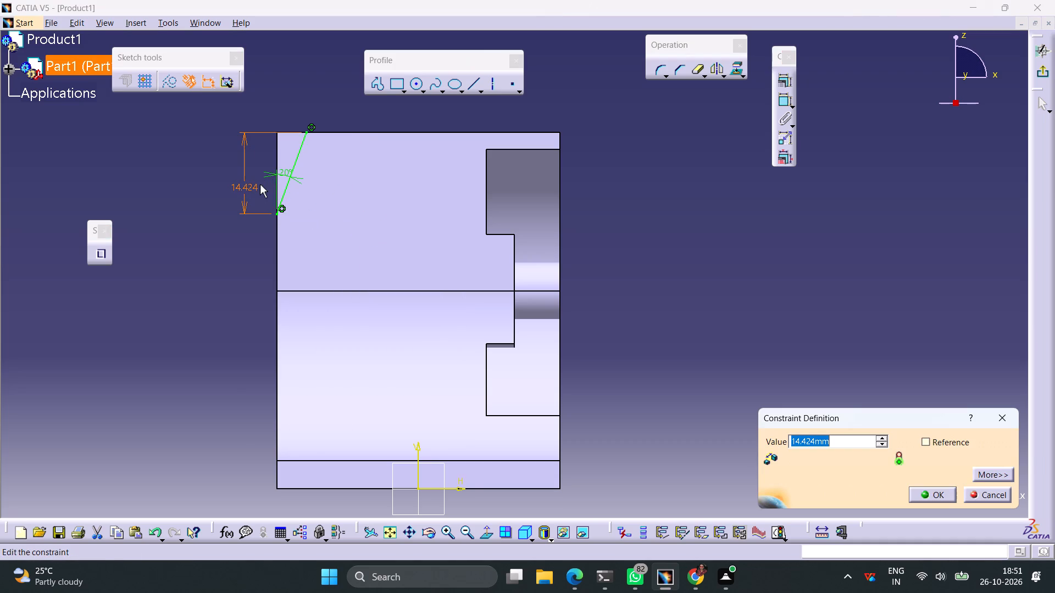
text(18)
key(Return)
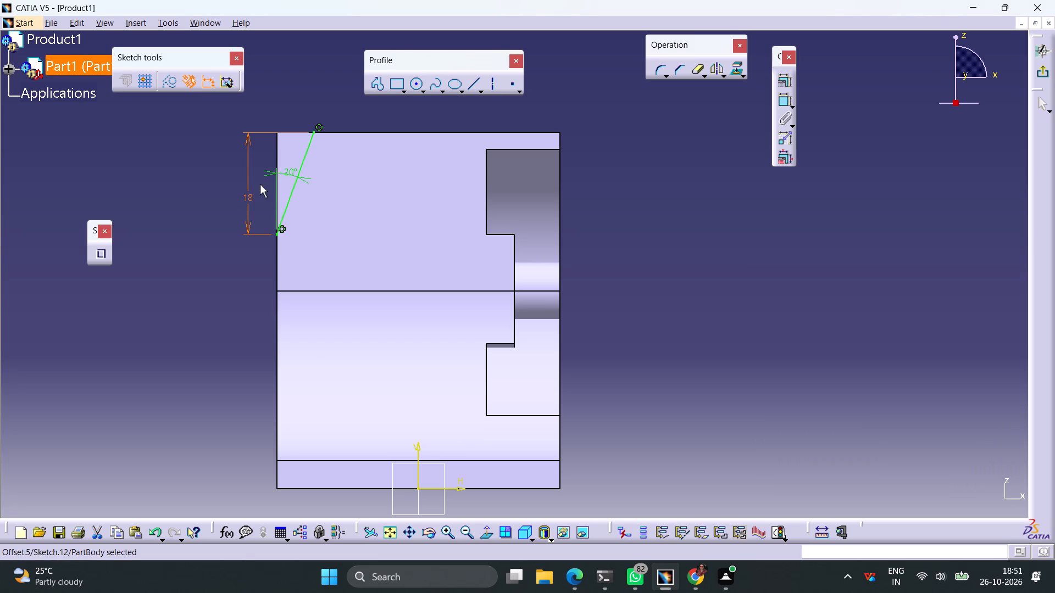
click(662, 226)
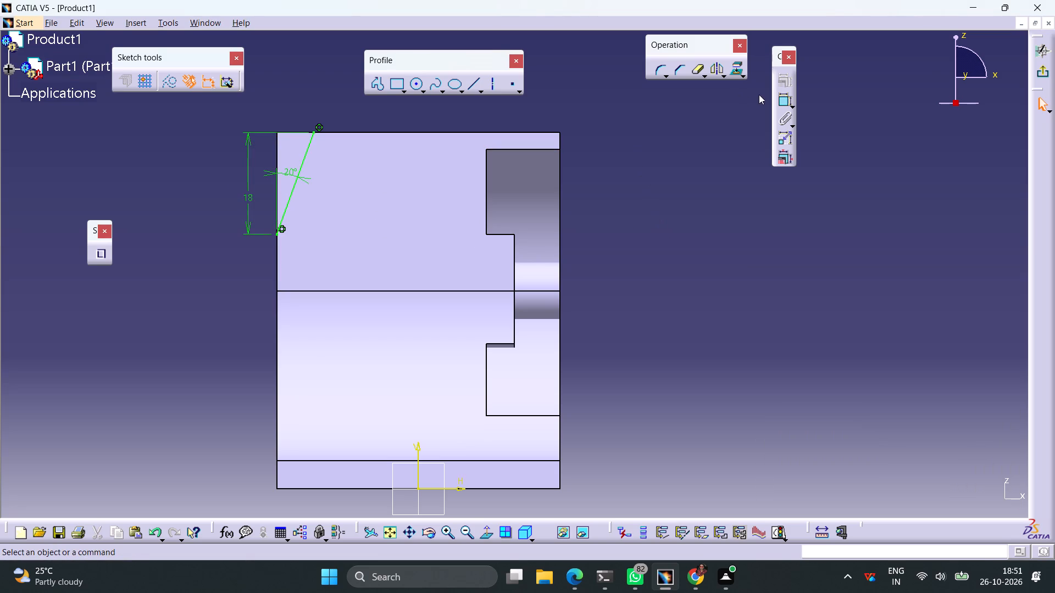
Close the corner triangle with a horizontal line along the top edge and a vertical line down the outer edge.
click(474, 87)
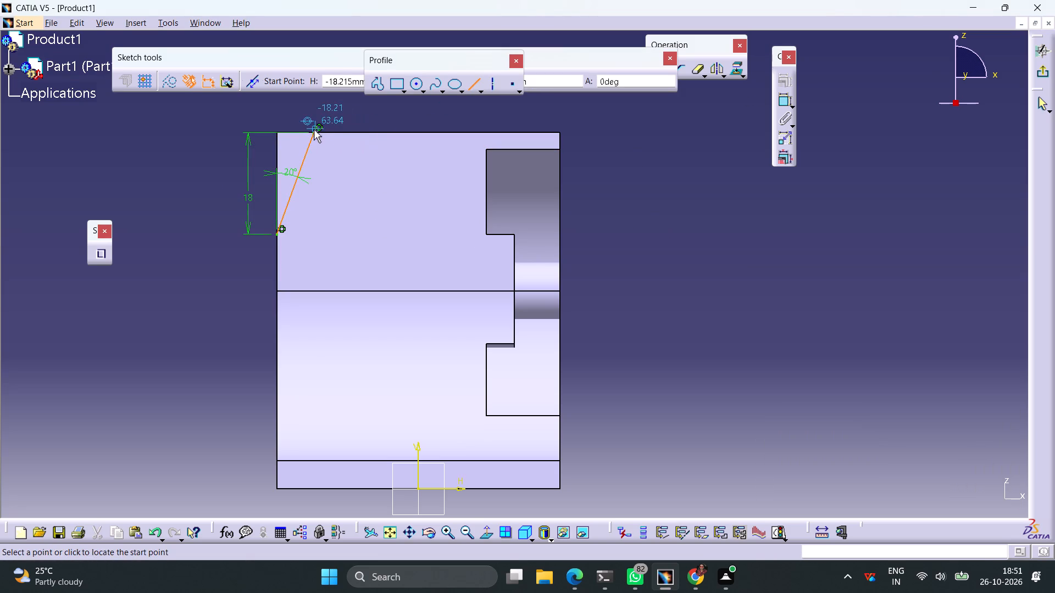
click(314, 132)
click(276, 132)
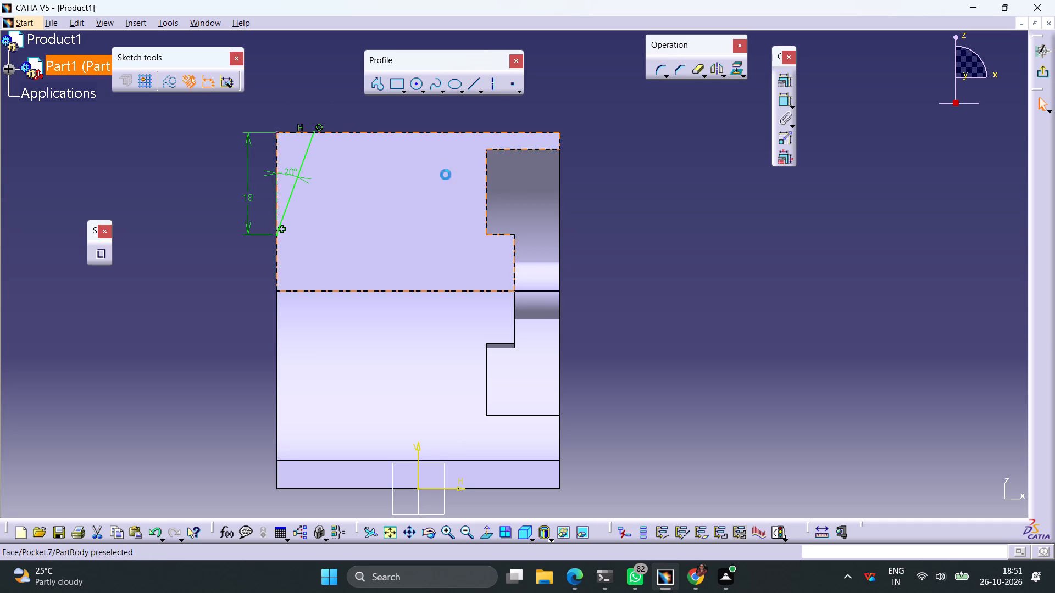
middle_drag(606, 220, 816, 215)
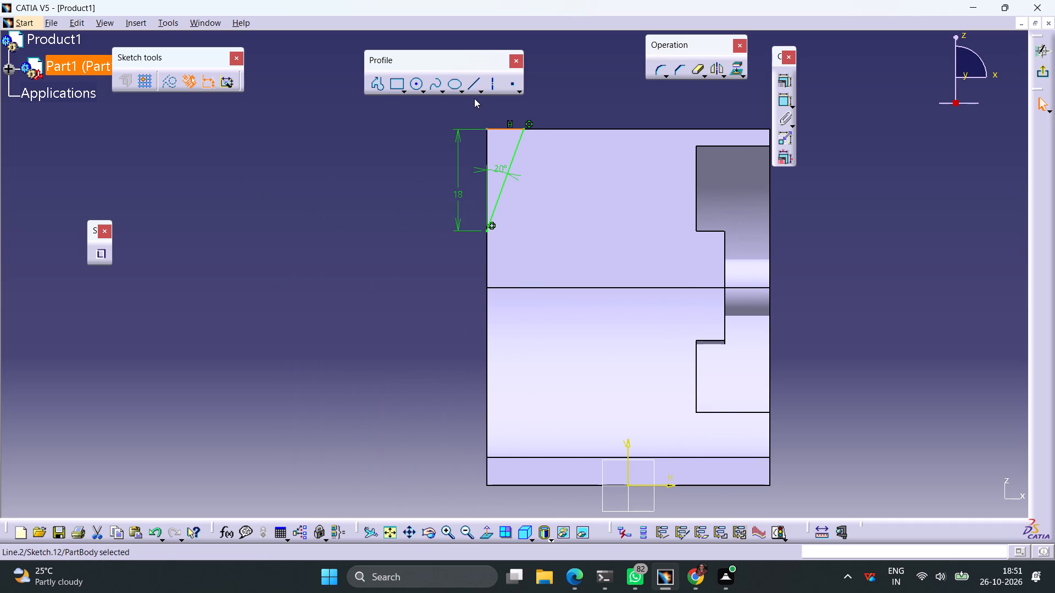
click(473, 87)
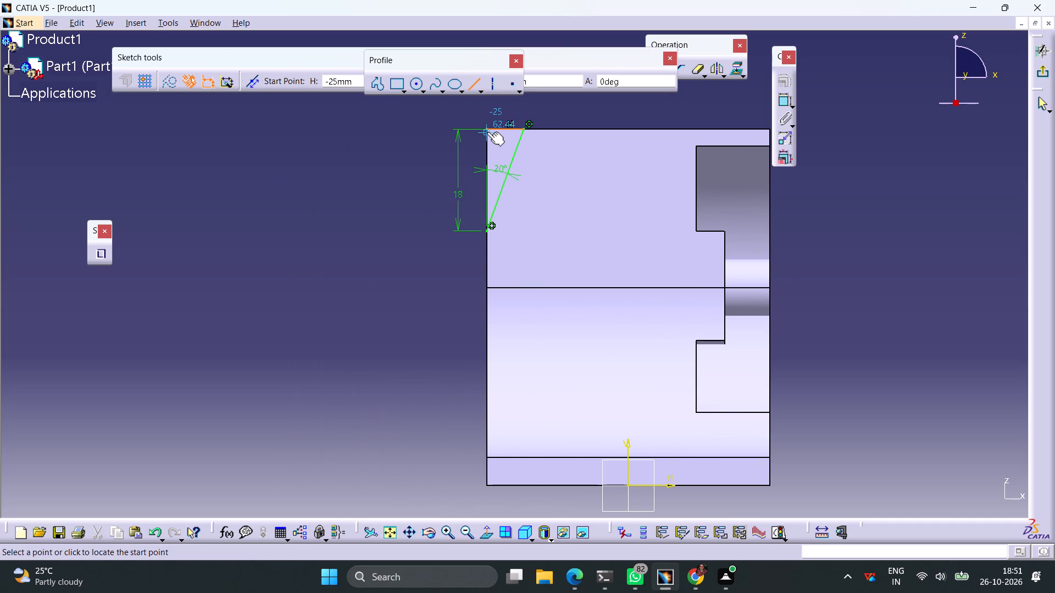
click(487, 128)
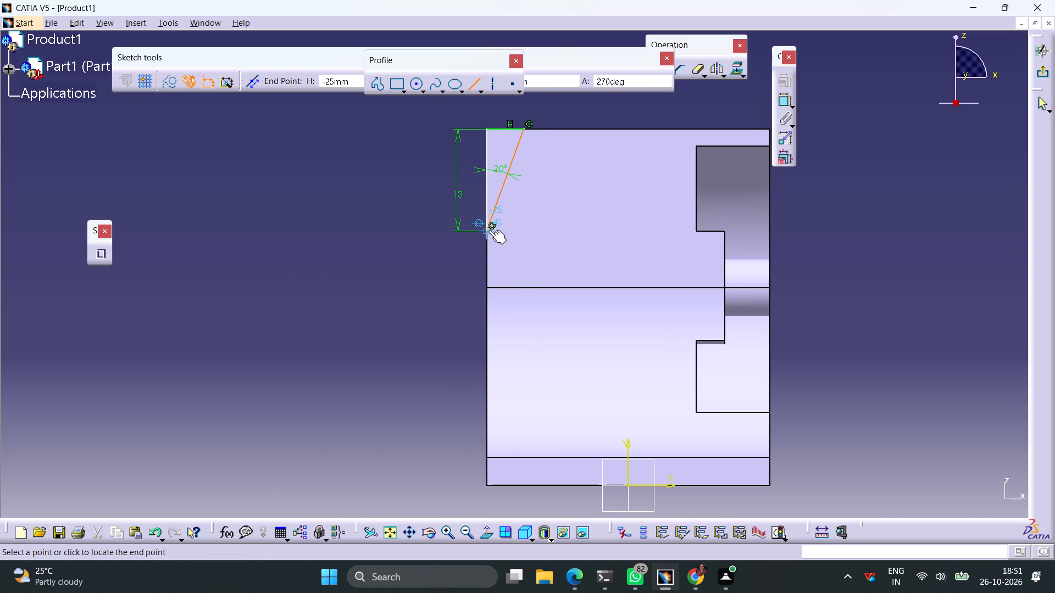
click(487, 232)
click(824, 233)
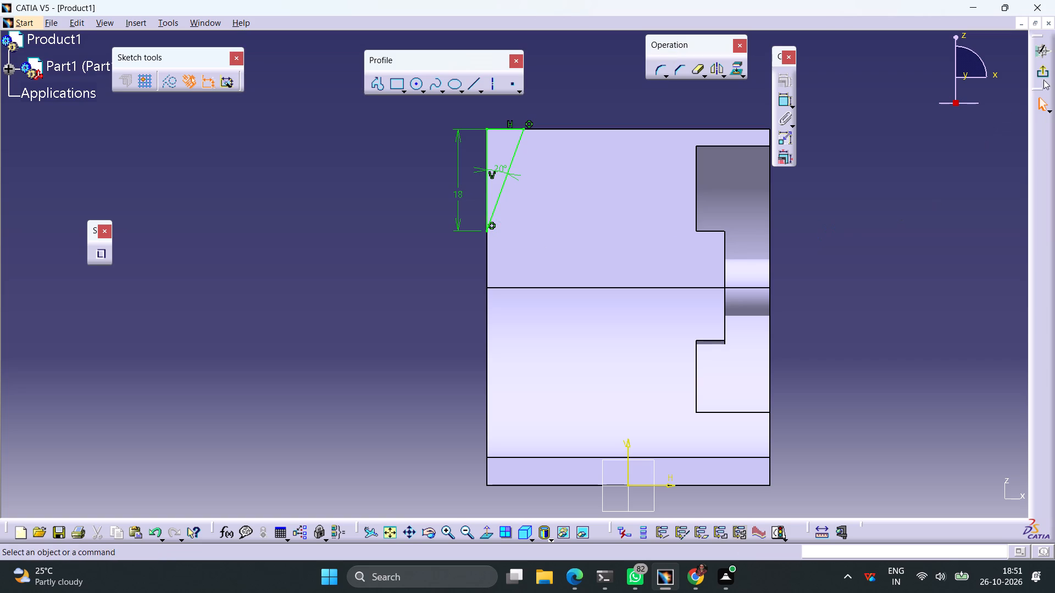
Exit the triangle sketch and cut it as a pocket with its limit type set to Up to next.
click(1038, 71)
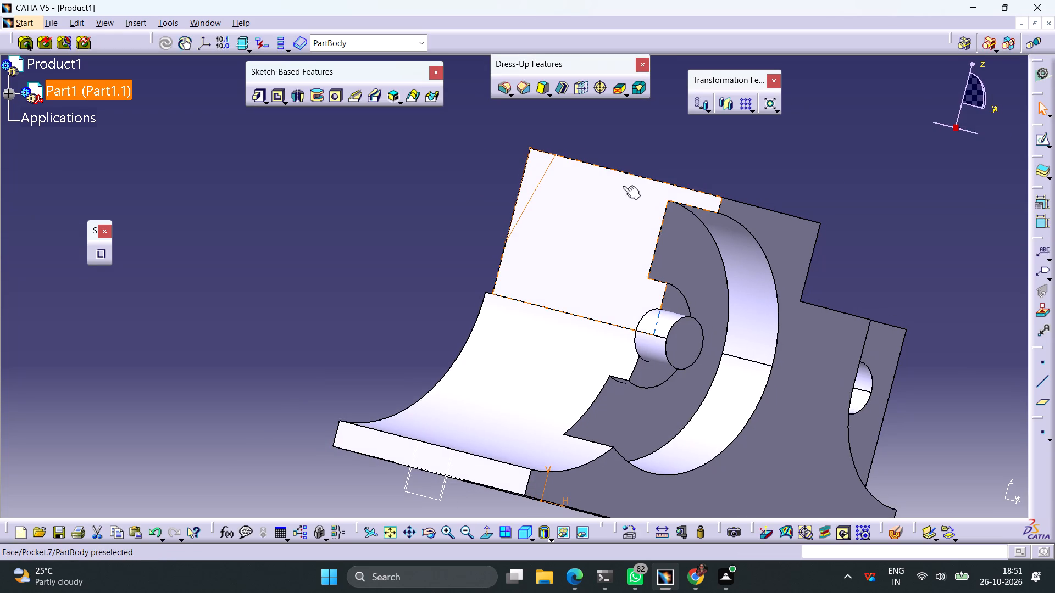
ctrl+middle_drag(623, 163, 615, 191)
middle_drag(451, 189, 276, 549)
right_drag(451, 189, 276, 549)
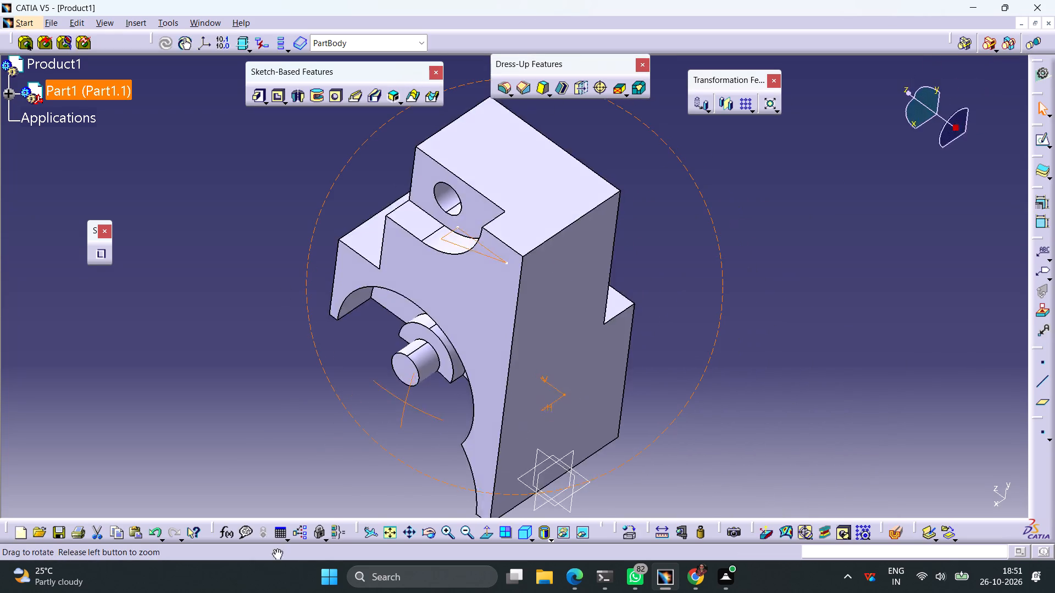
right_drag(276, 549, 483, 360)
middle_drag(276, 549, 483, 357)
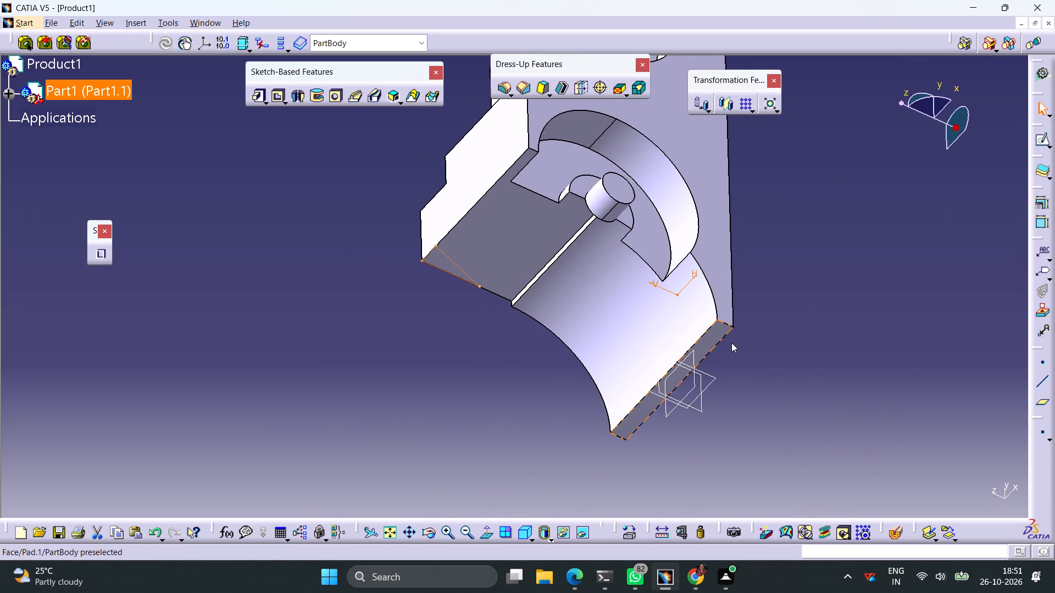
ctrl+middle_drag(761, 331, 757, 348)
middle_drag(759, 339, 648, 460)
right_drag(749, 348, 647, 462)
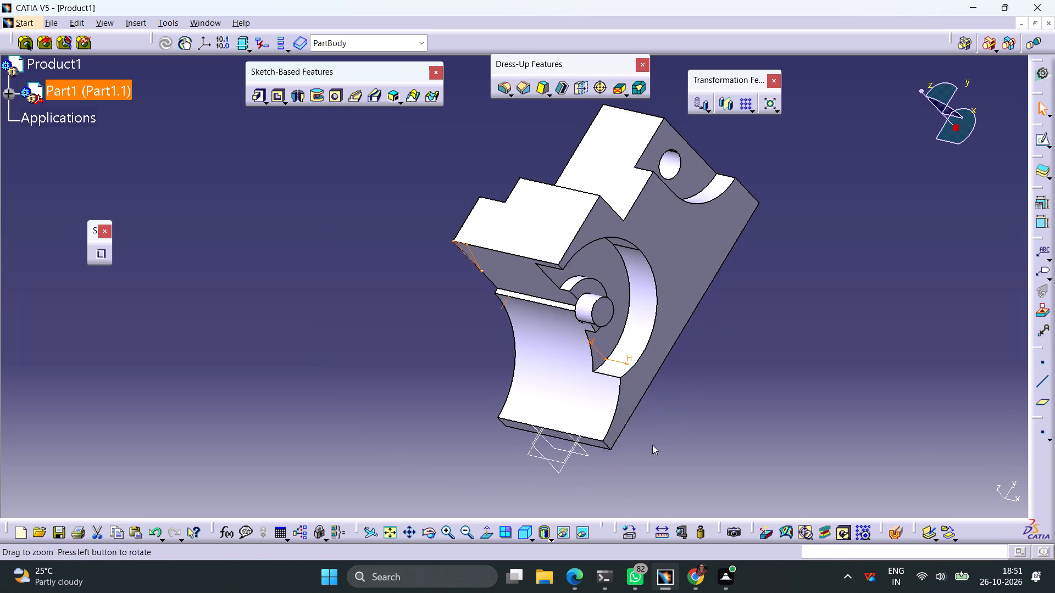
middle_drag(419, 305, 631, 283)
right_drag(419, 305, 631, 283)
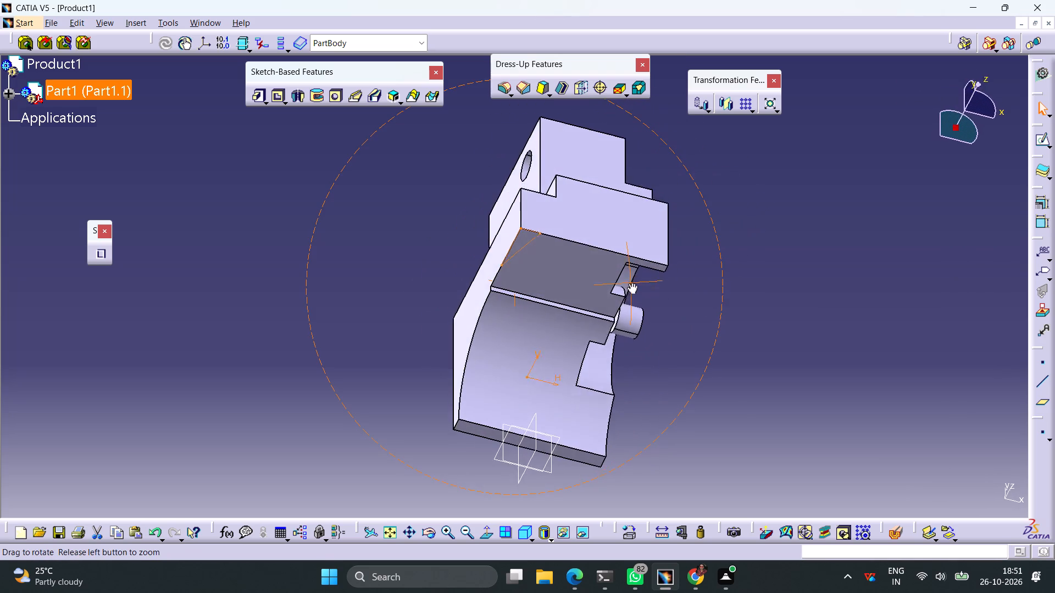
right_drag(631, 283, 576, 282)
middle_drag(631, 283, 576, 282)
click(276, 94)
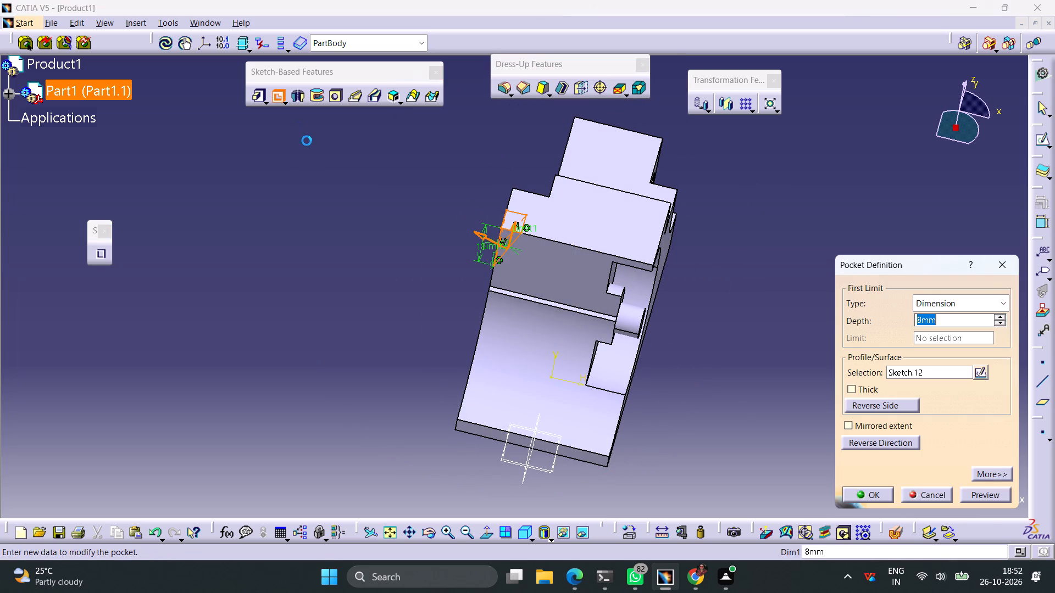
click(976, 310)
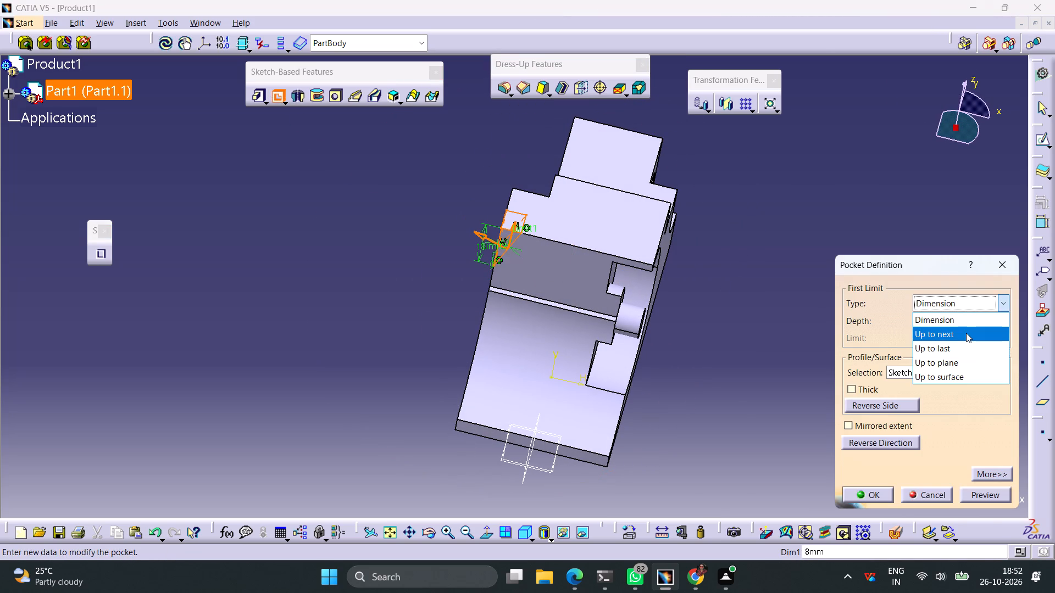
click(966, 333)
click(979, 492)
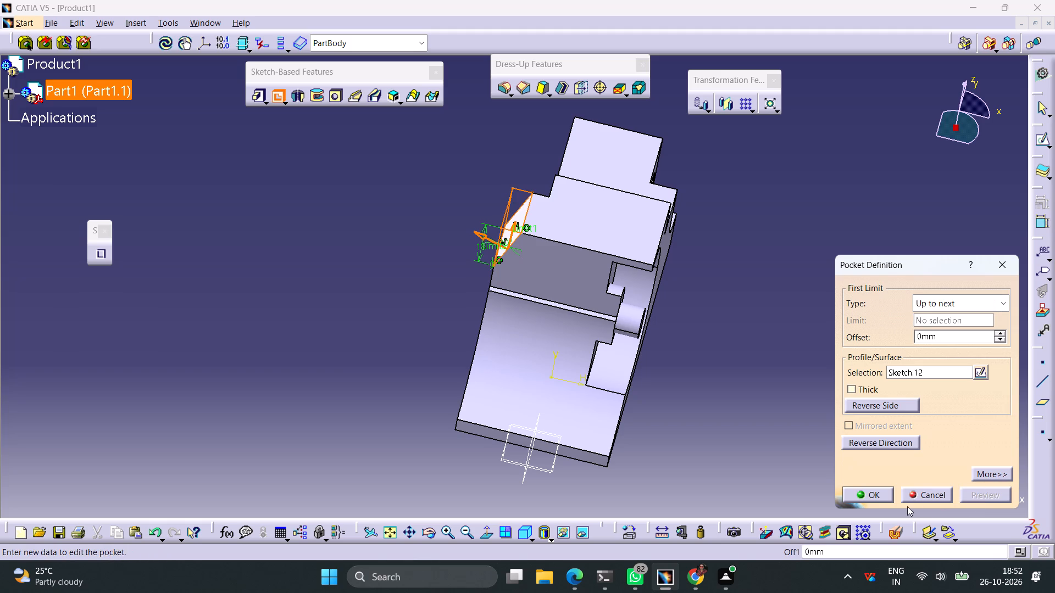
click(876, 493)
drag(783, 371, 782, 364)
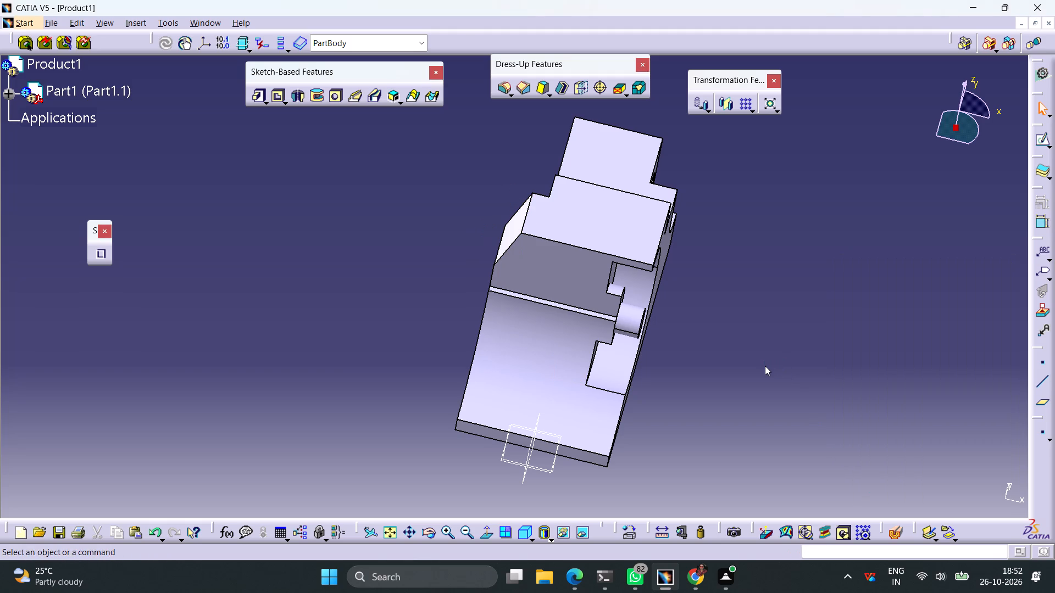
Open a sketch on the highest top face, beside the corner cut, and draw a circle about 7.5 mm in diameter.
click(617, 237)
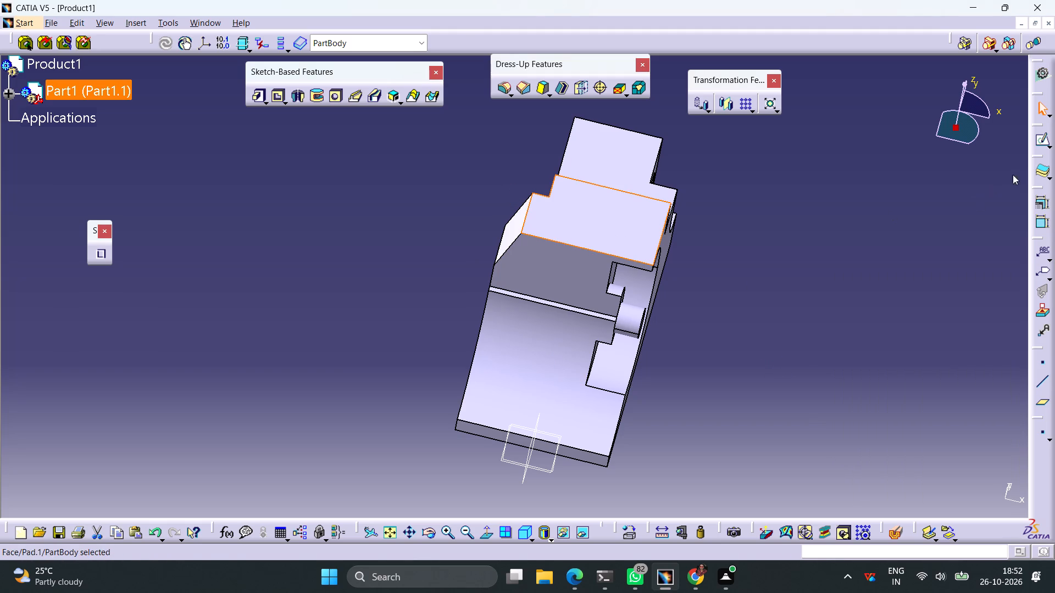
click(1038, 139)
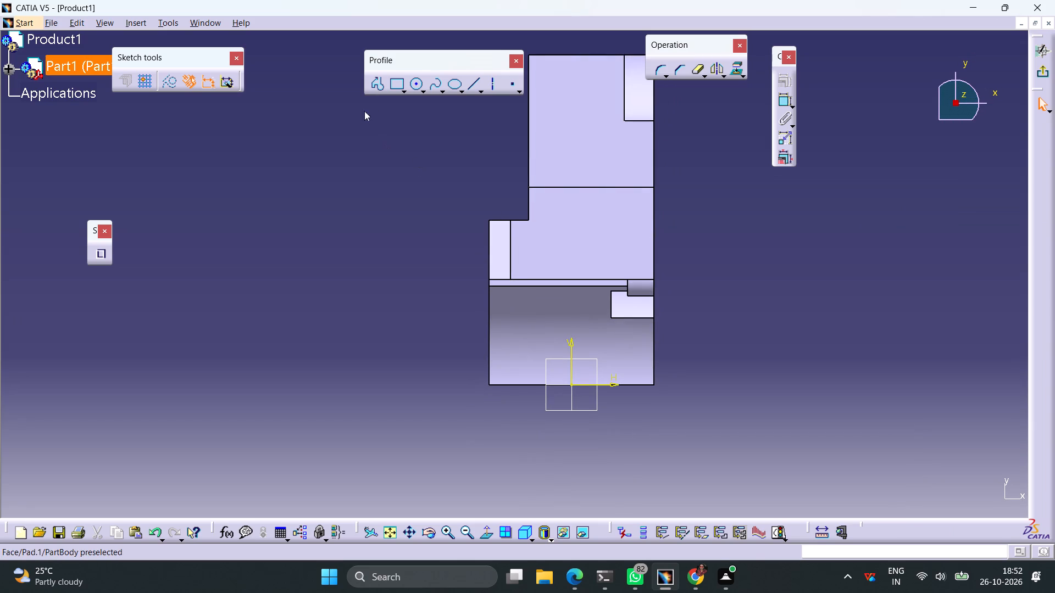
click(416, 85)
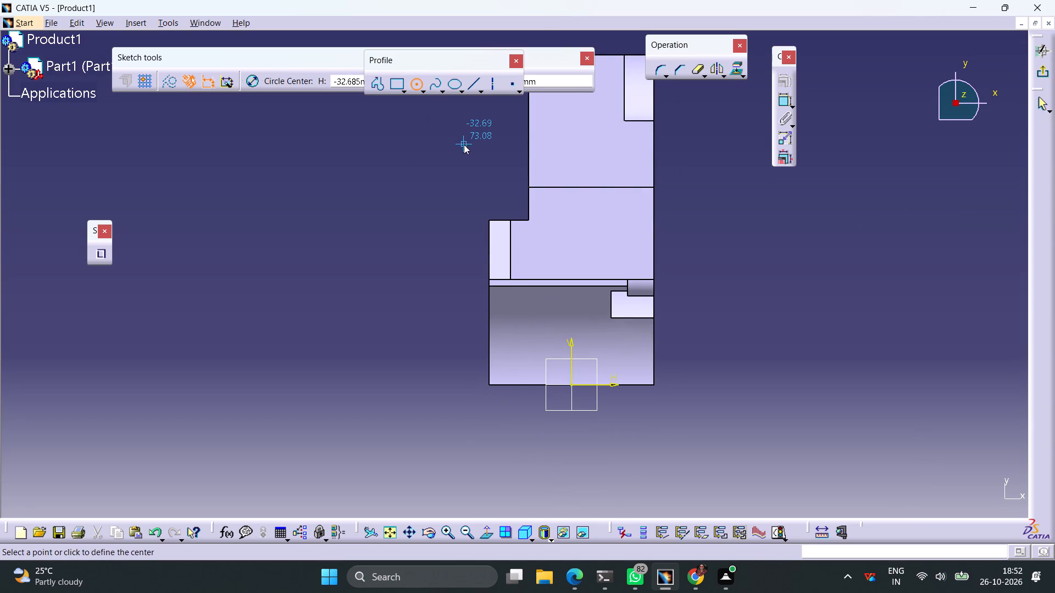
click(546, 243)
click(558, 236)
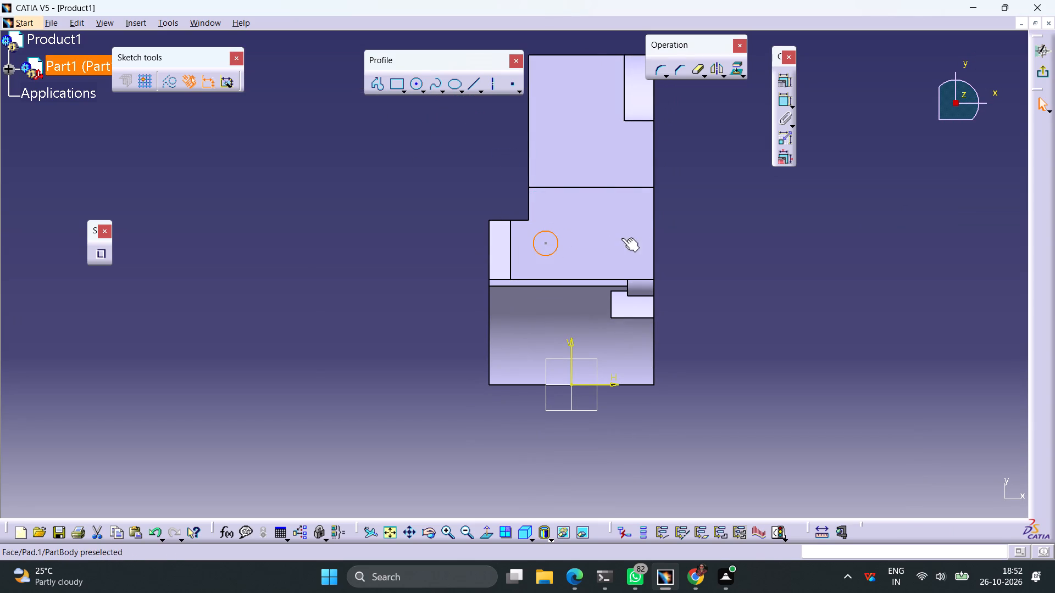
click(721, 251)
Dimension the circle centre from the face's side edge opposite the corner cut and set the distance to 30 mm.
click(545, 244)
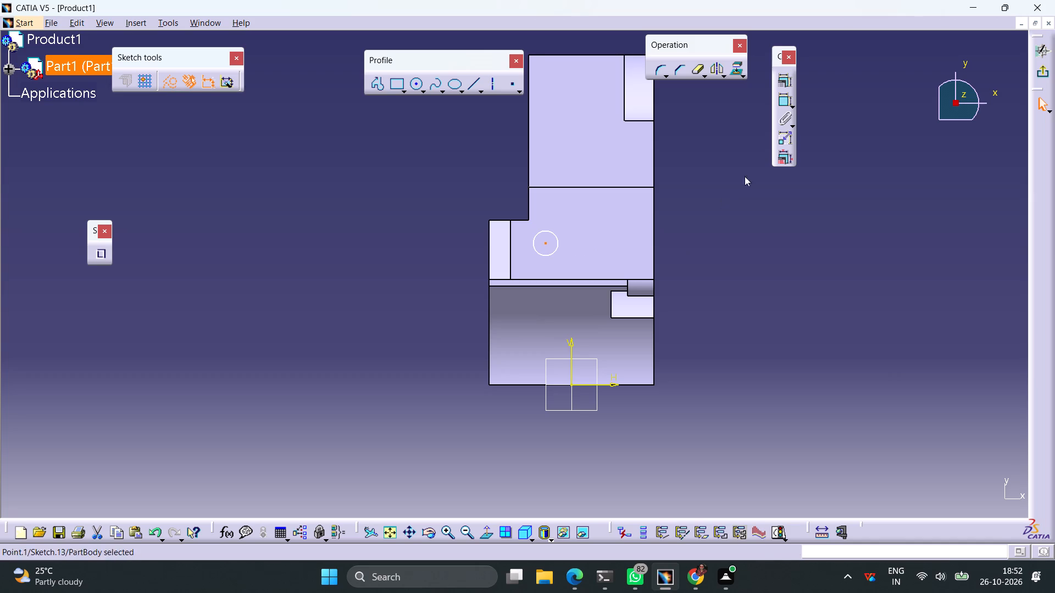
click(784, 105)
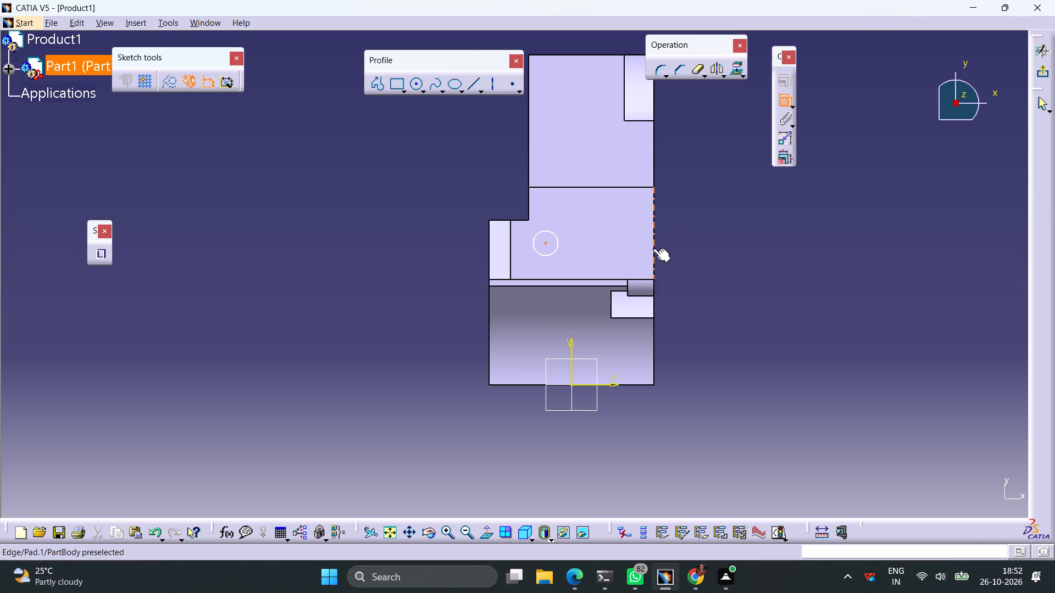
click(653, 248)
click(709, 246)
double_click(709, 246)
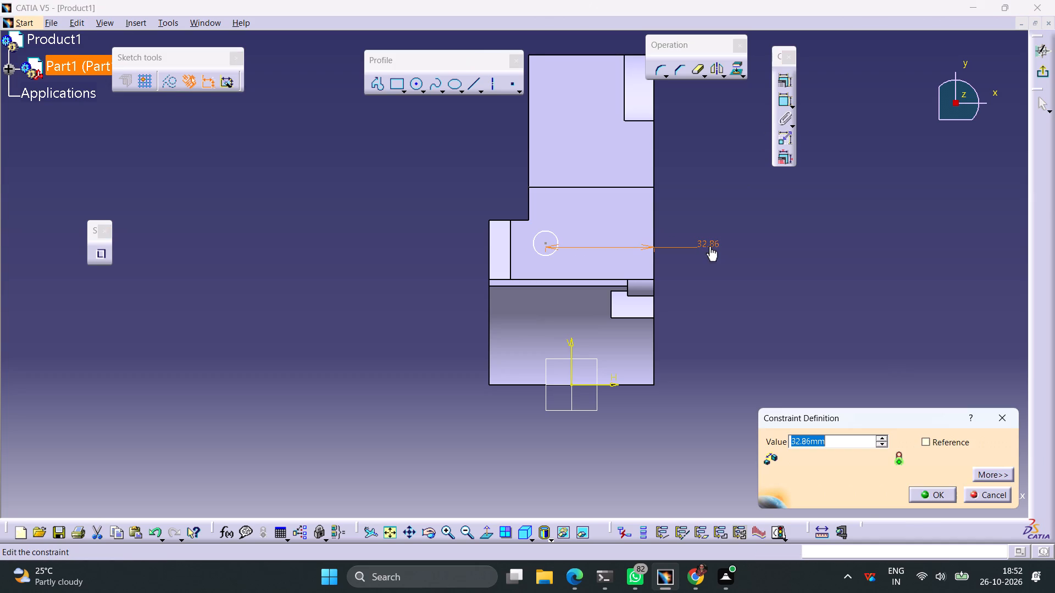
text(30)
key(Return)
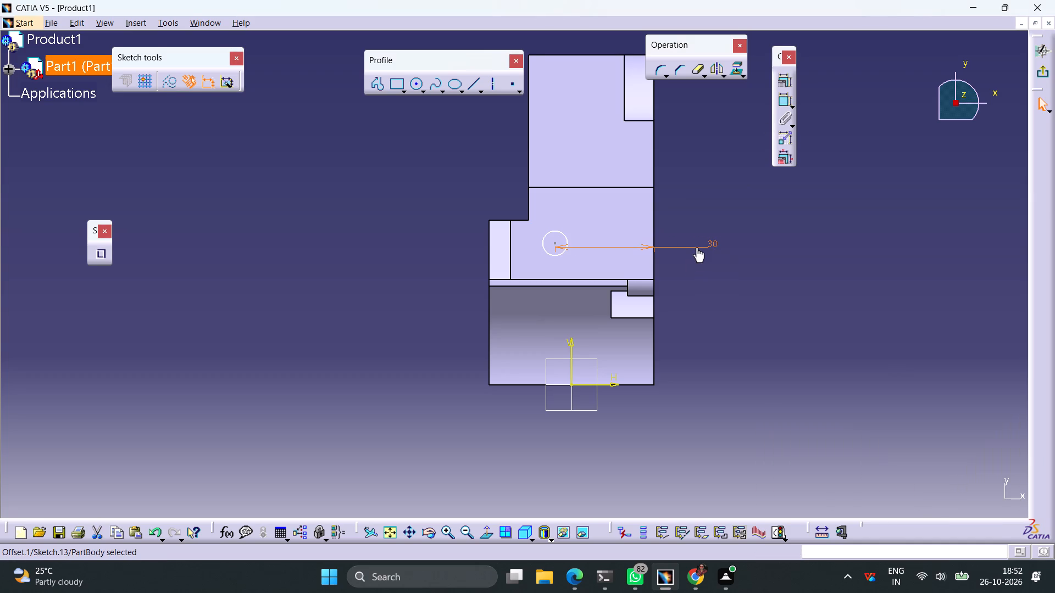
click(768, 241)
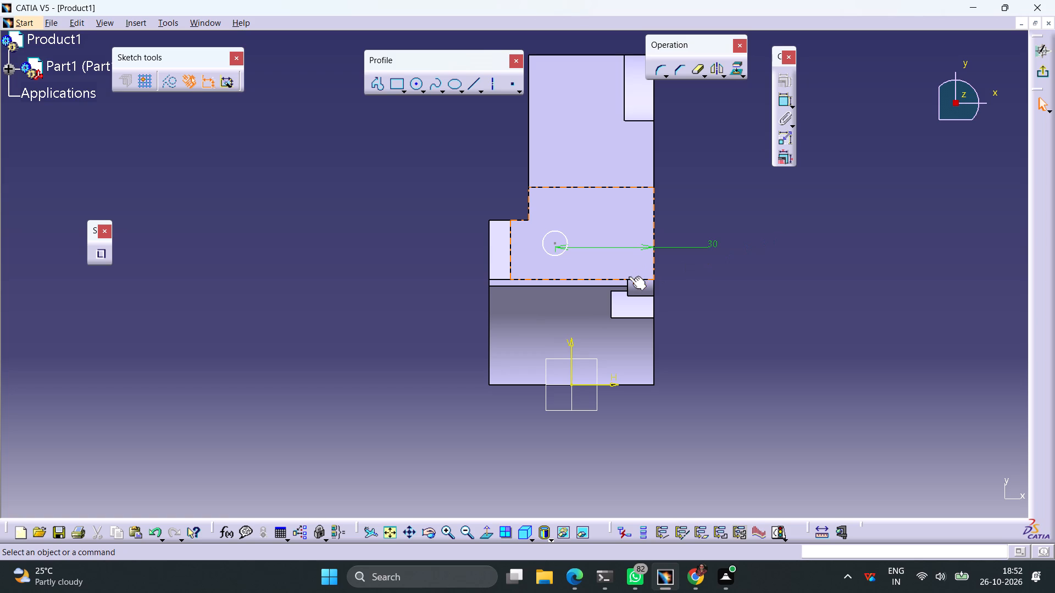
Dimension the circle centre from the face's edge nearest the concave curved surface and set the distance to 9 mm.
click(556, 242)
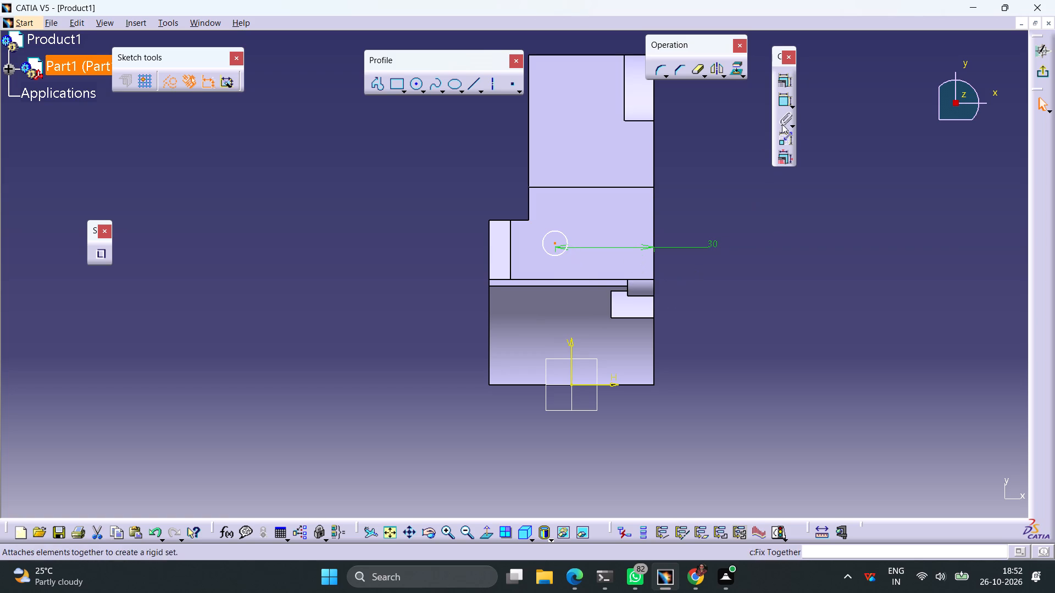
click(784, 104)
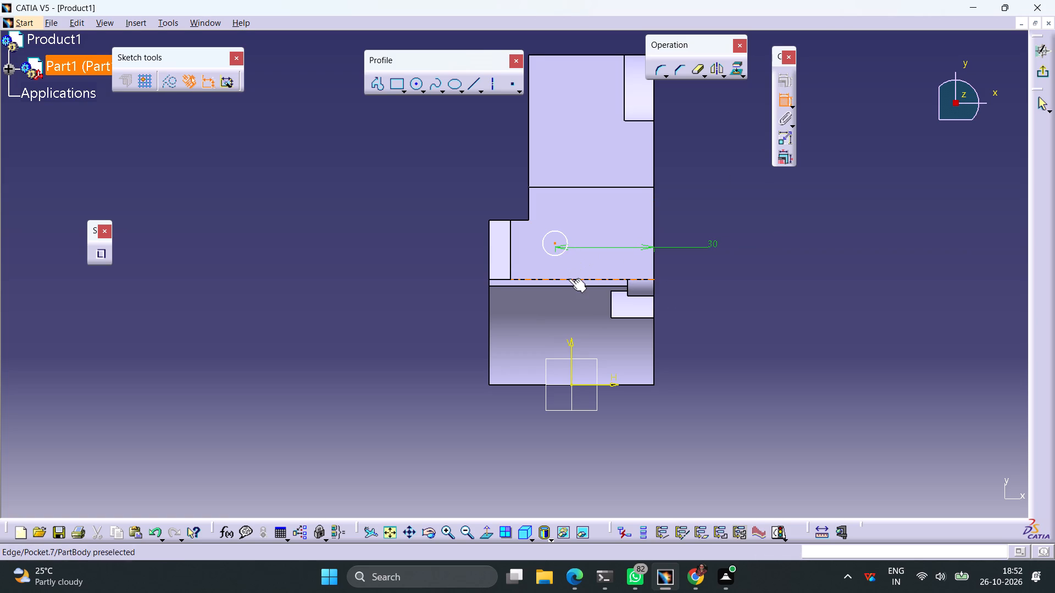
click(564, 279)
click(720, 303)
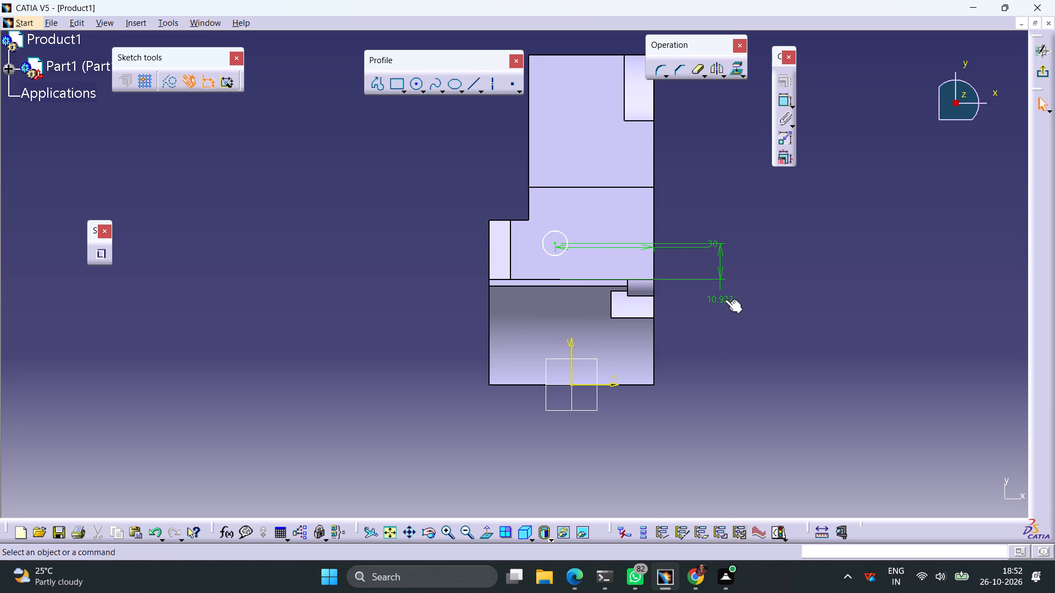
double_click(725, 299)
key(9)
key(Return)
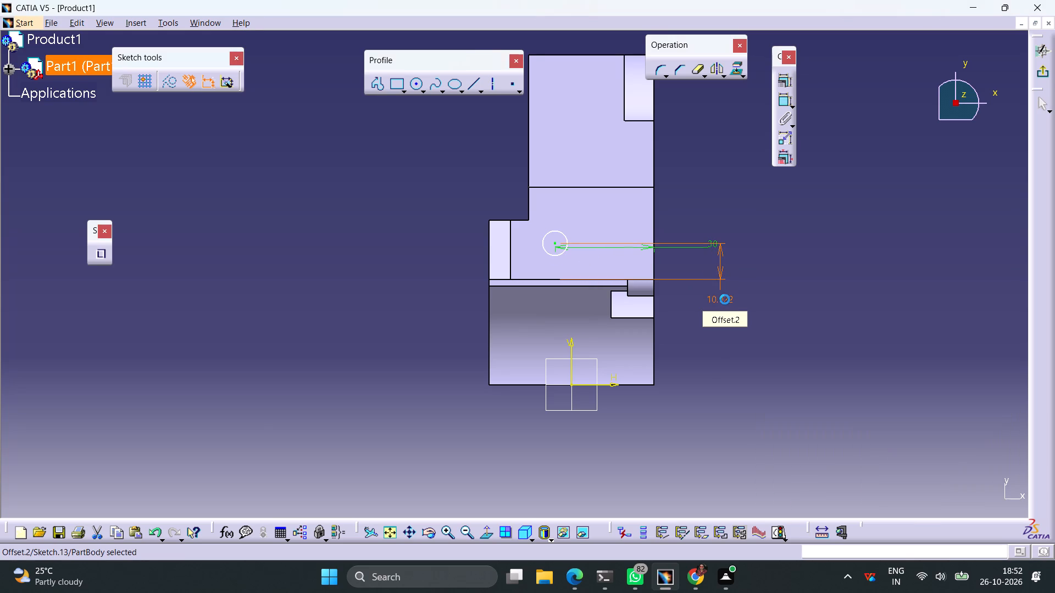
click(770, 338)
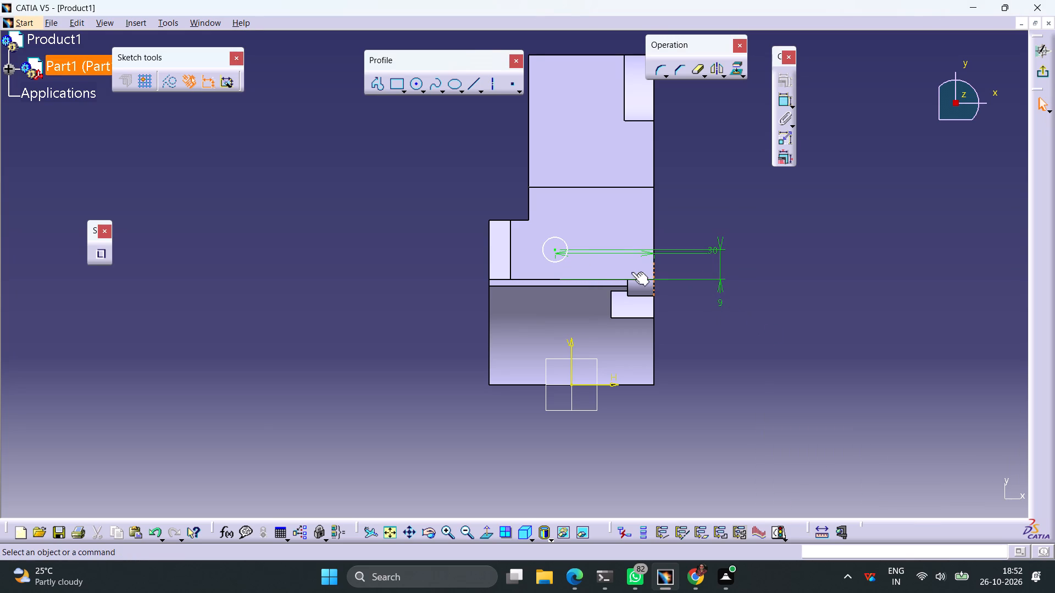
Dimension the circle's diameter and set it to 10 mm.
click(560, 260)
click(785, 100)
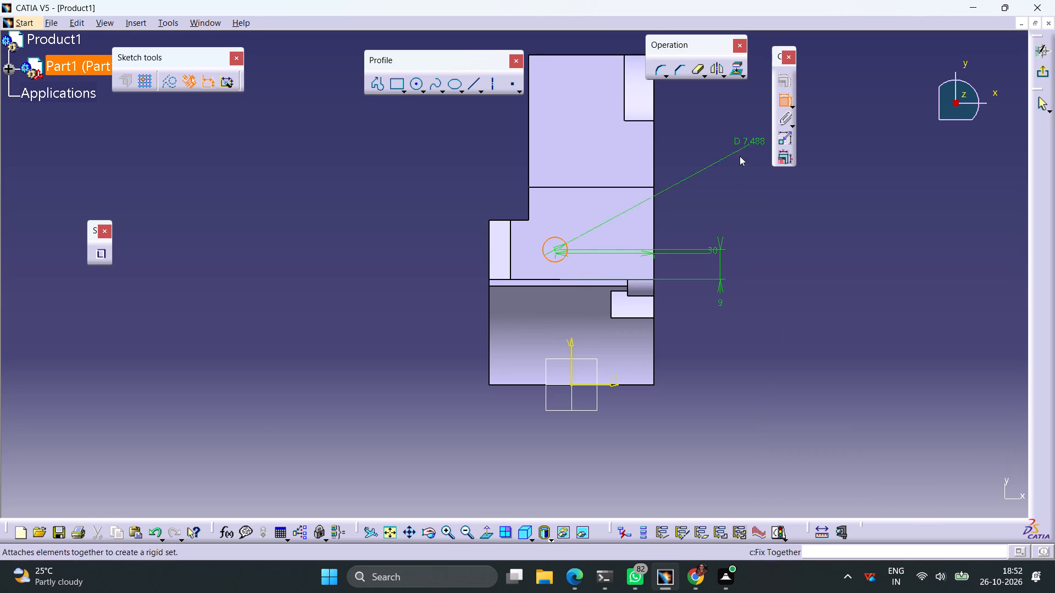
click(727, 178)
double_click(730, 177)
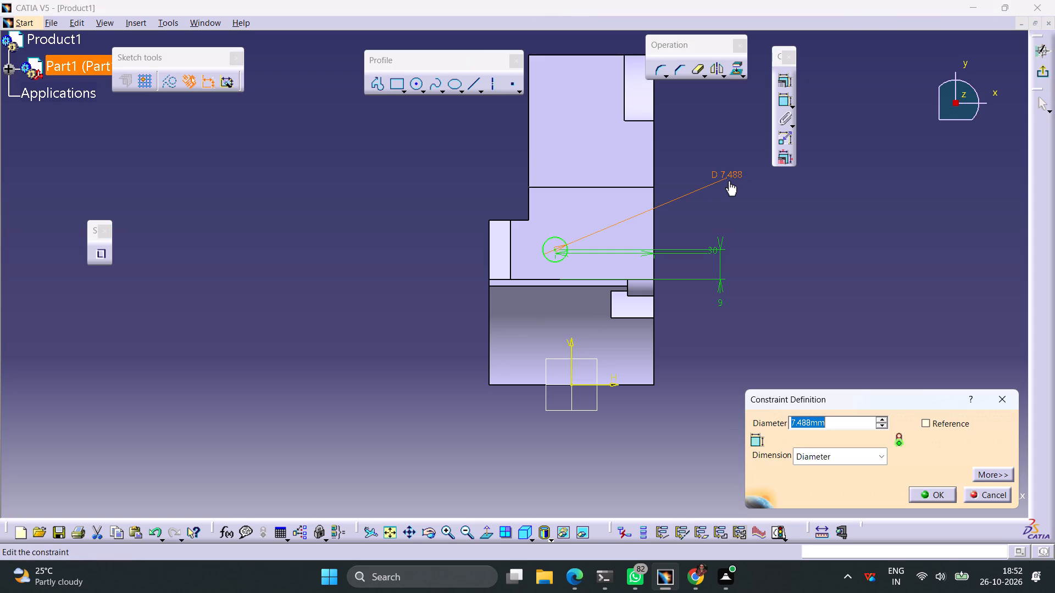
text(10)
key(Return)
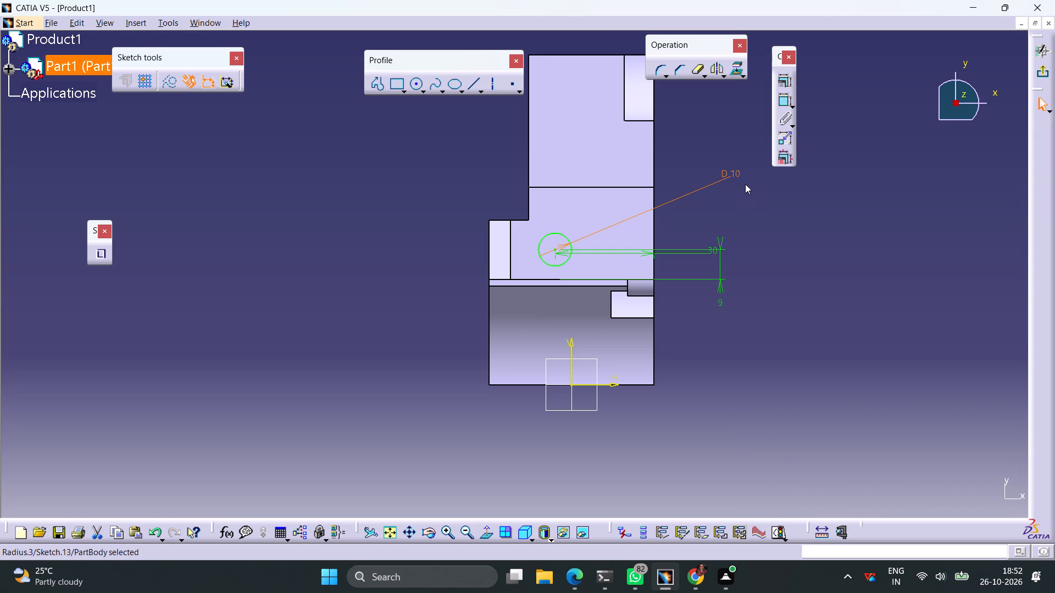
Exit the circle sketch and cut the circle as an Up to next pocket with 0 mm offset.
click(1043, 71)
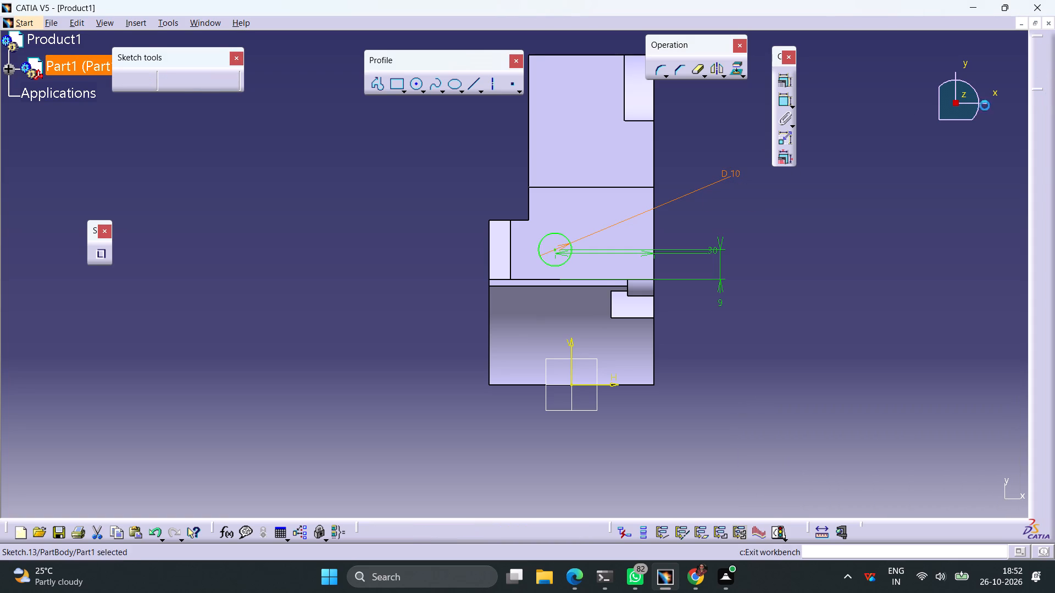
click(277, 100)
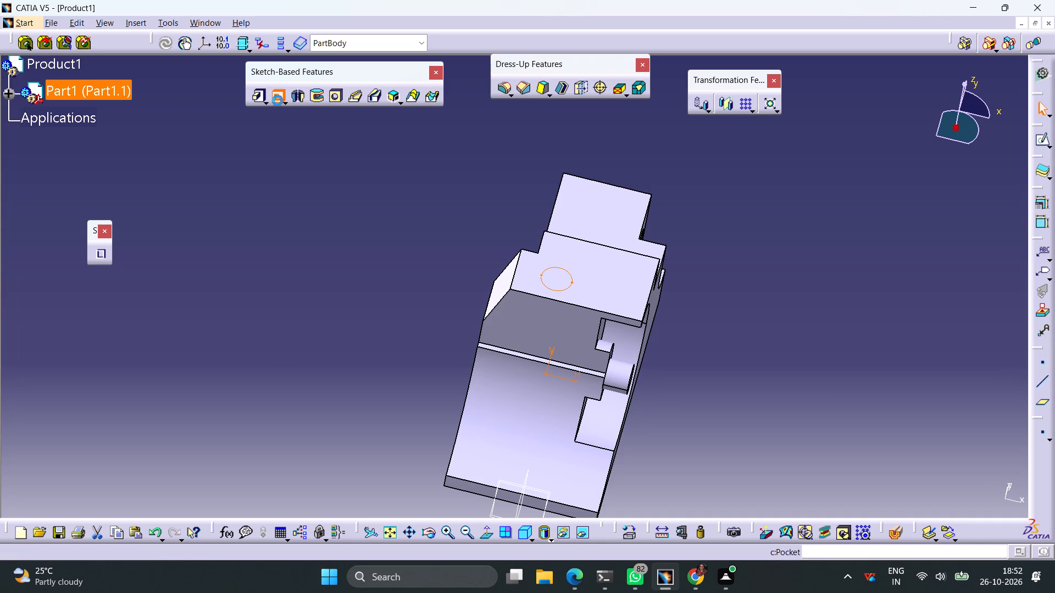
click(865, 497)
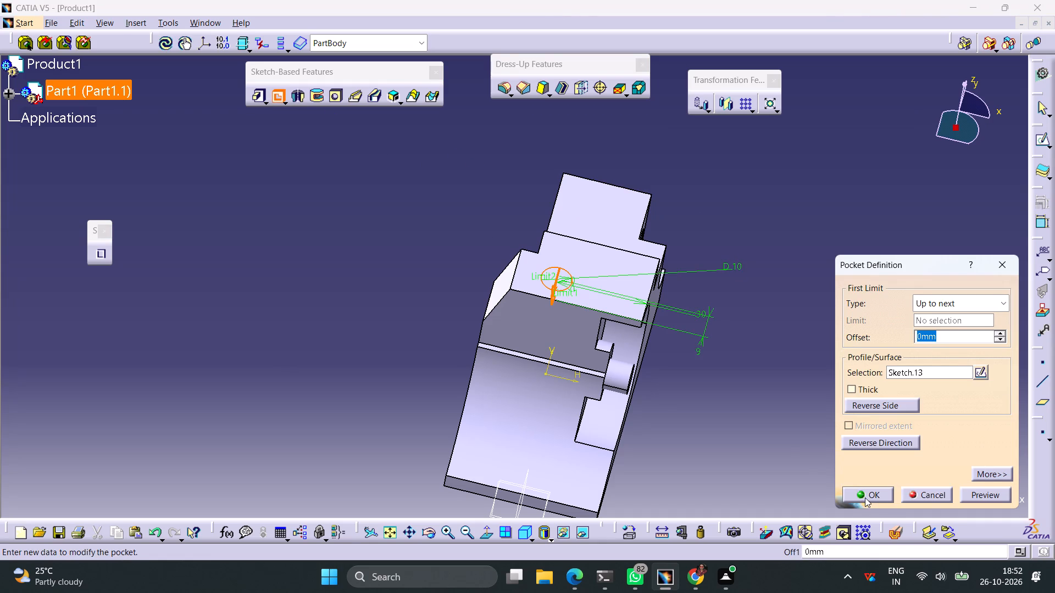
click(784, 437)
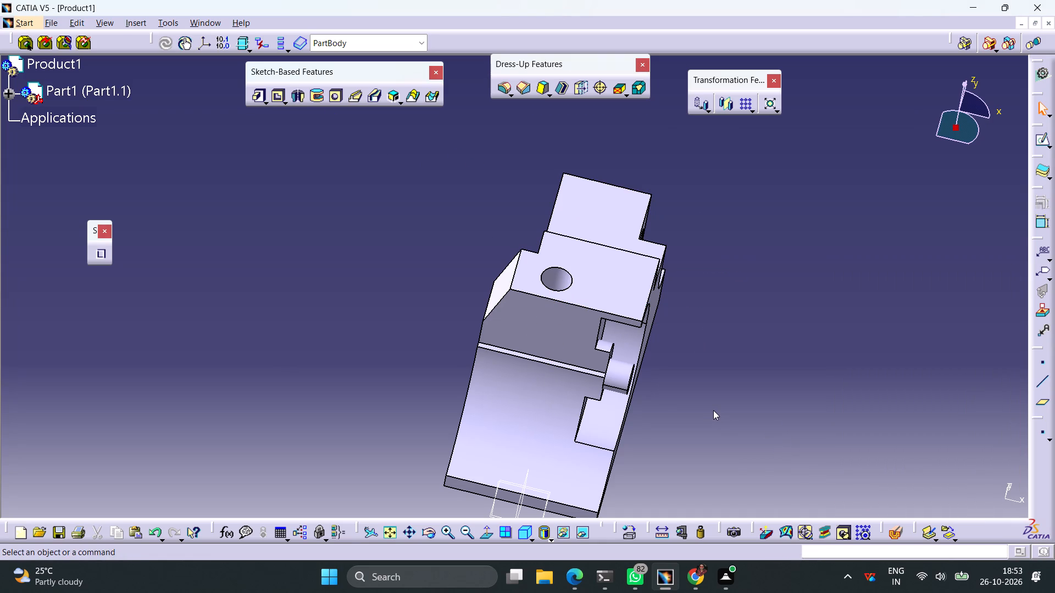
Start a sketch on the large flat side face beside the semicircular recess and stepped bosses.
ctrl+middle_drag(706, 371, 706, 385)
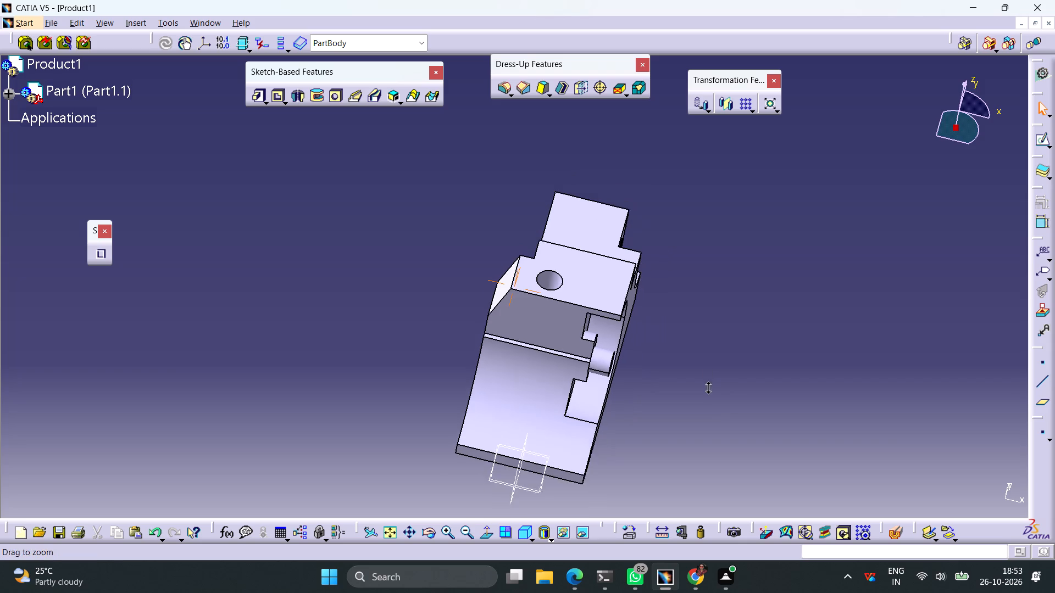
ctrl+middle_drag(706, 385, 706, 398)
middle_drag(690, 418, 577, 358)
right_drag(690, 418, 577, 358)
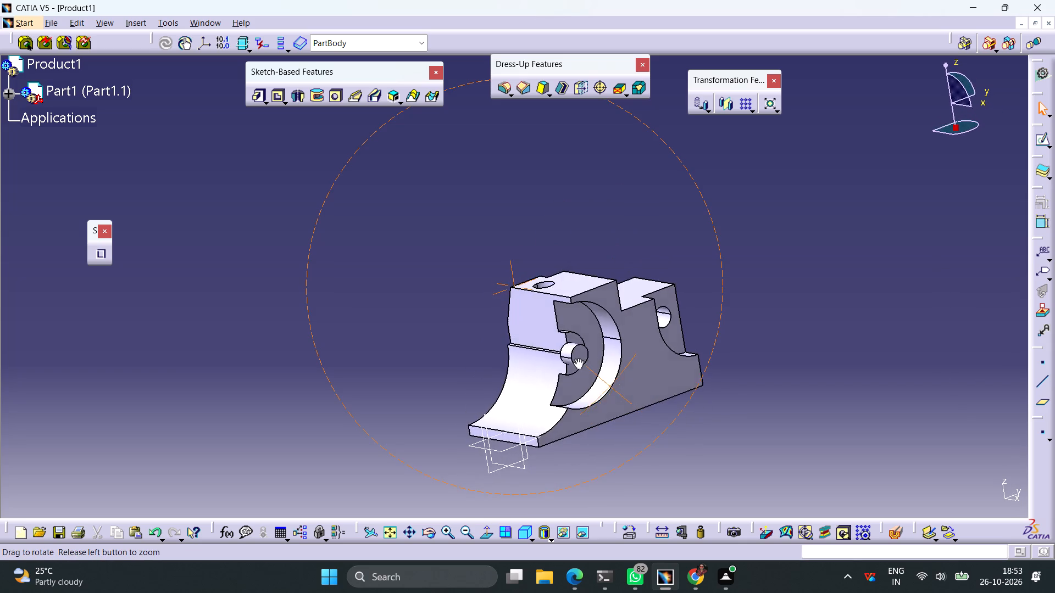
right_drag(577, 358, 545, 379)
middle_drag(577, 358, 545, 379)
click(633, 387)
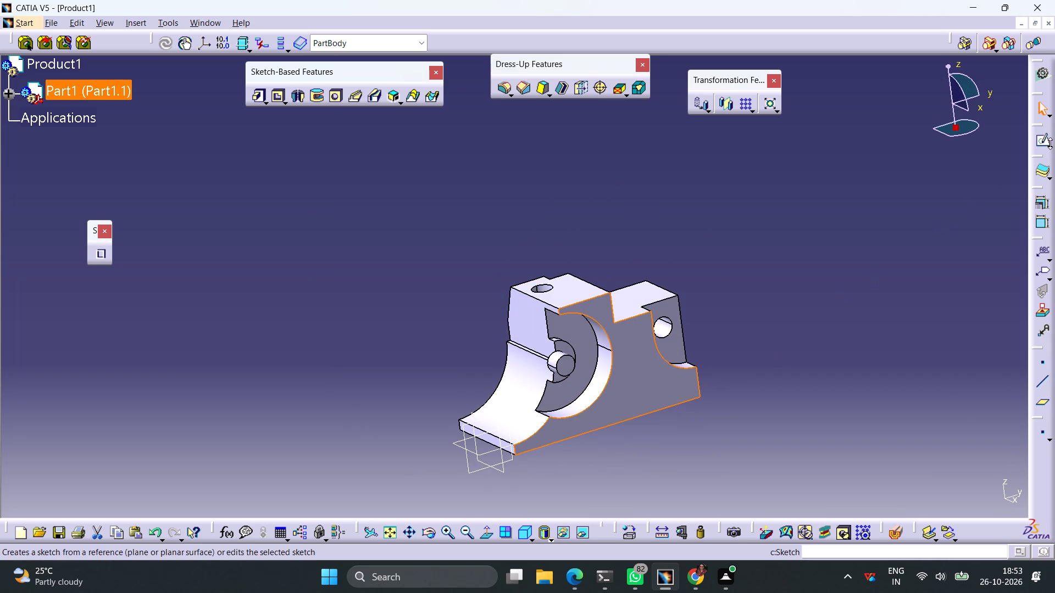
click(1041, 141)
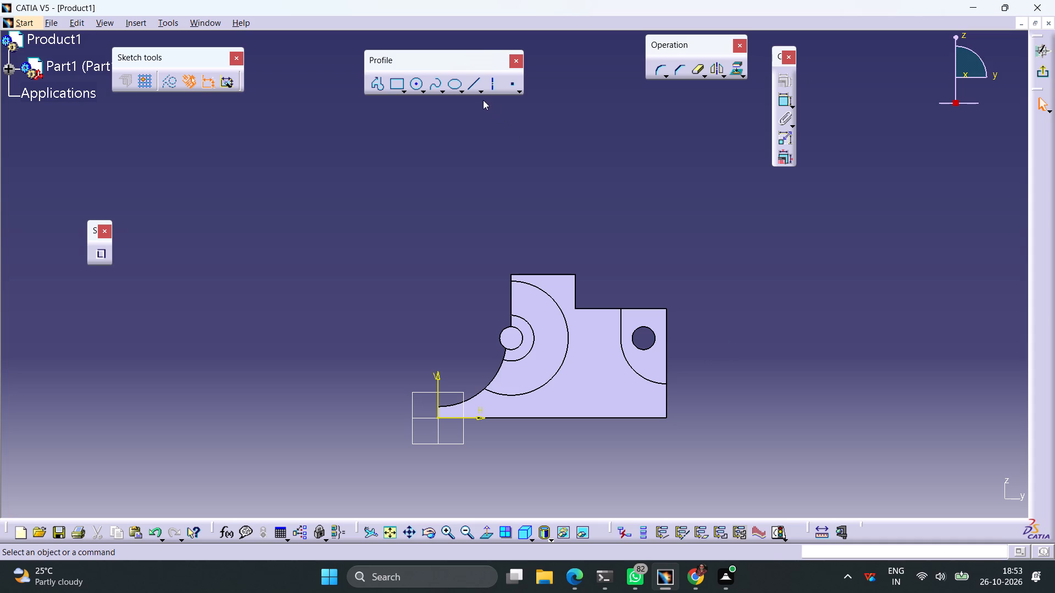
Draw a line about 17 mm long from the face's bottom edge, sloping up toward the concave curve.
click(470, 88)
middle_drag(617, 432, 612, 384)
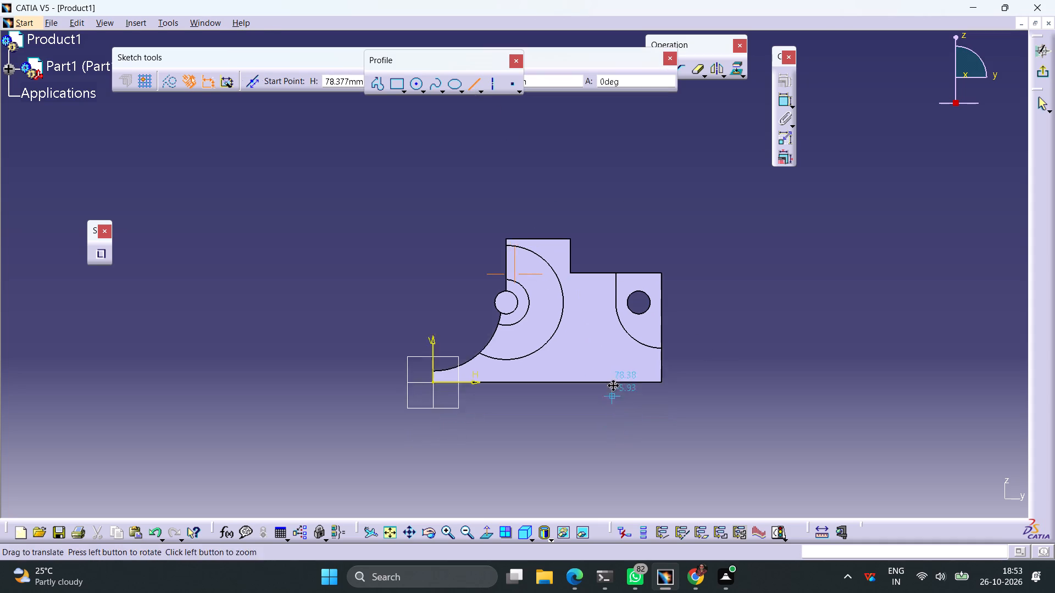
middle_drag(612, 384, 612, 351)
click(615, 339)
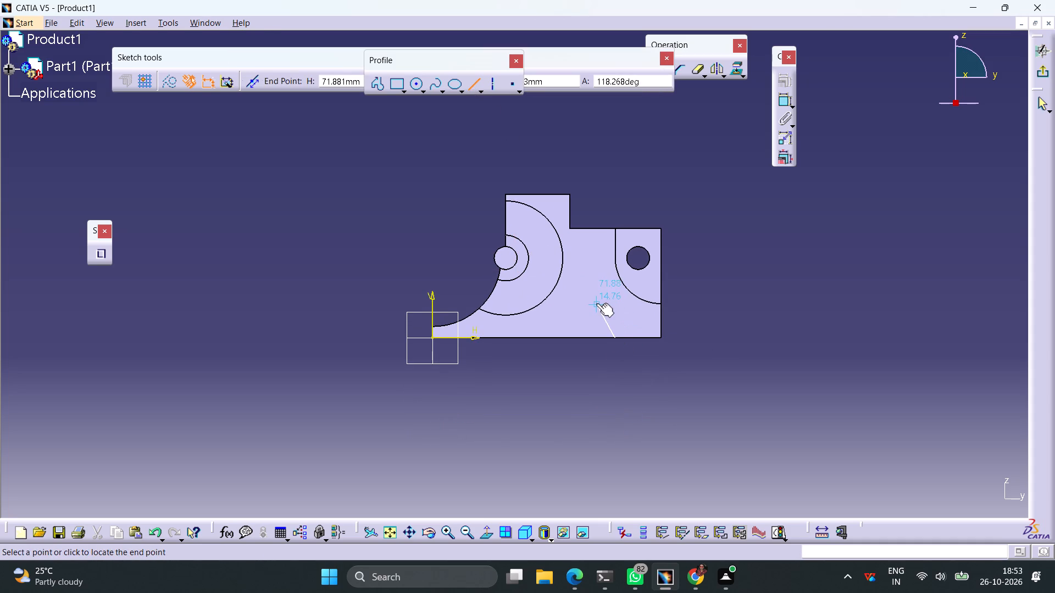
click(595, 303)
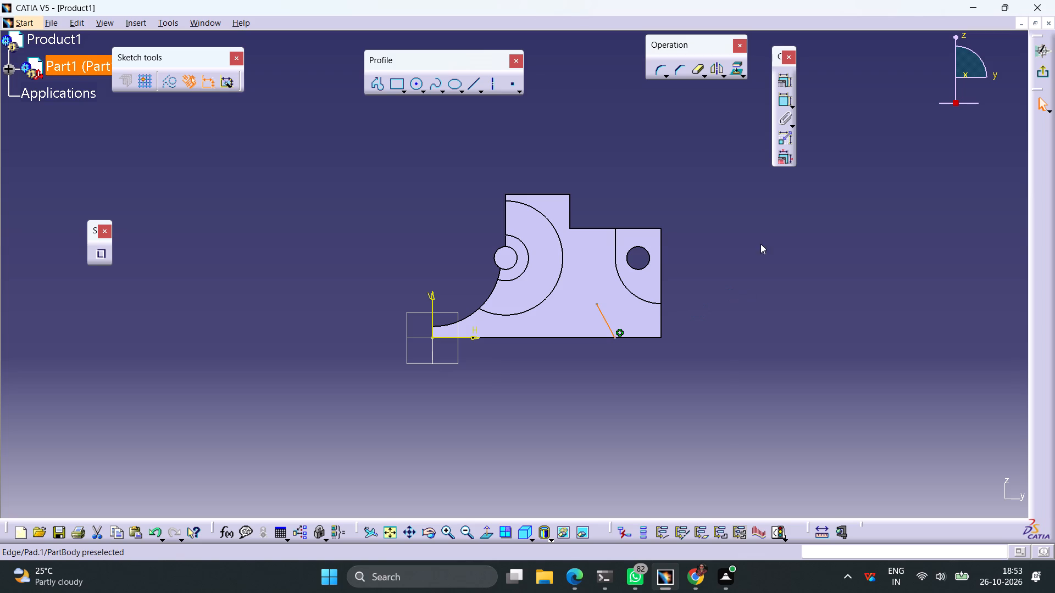
Dimension the angle between the short line and the face's bottom edge and set it to 45°.
click(782, 102)
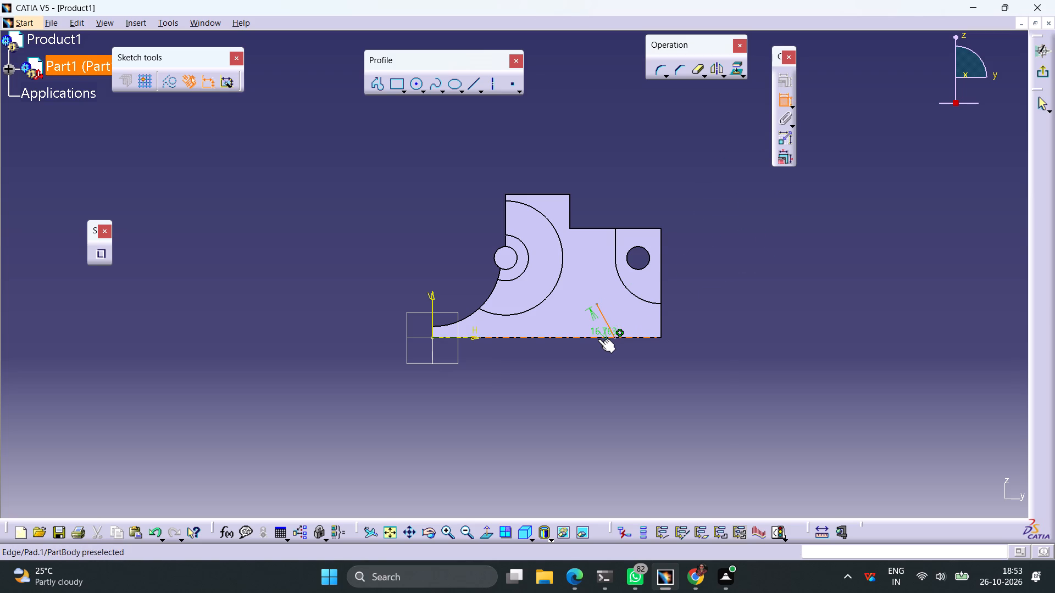
click(598, 339)
click(595, 328)
double_click(595, 327)
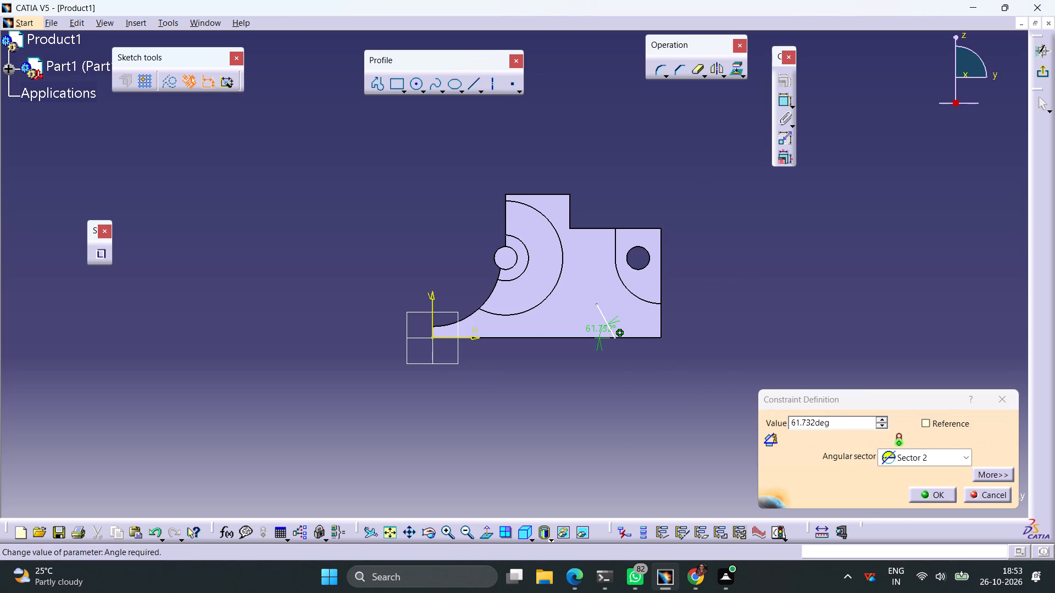
drag(841, 423, 741, 424)
text(45)
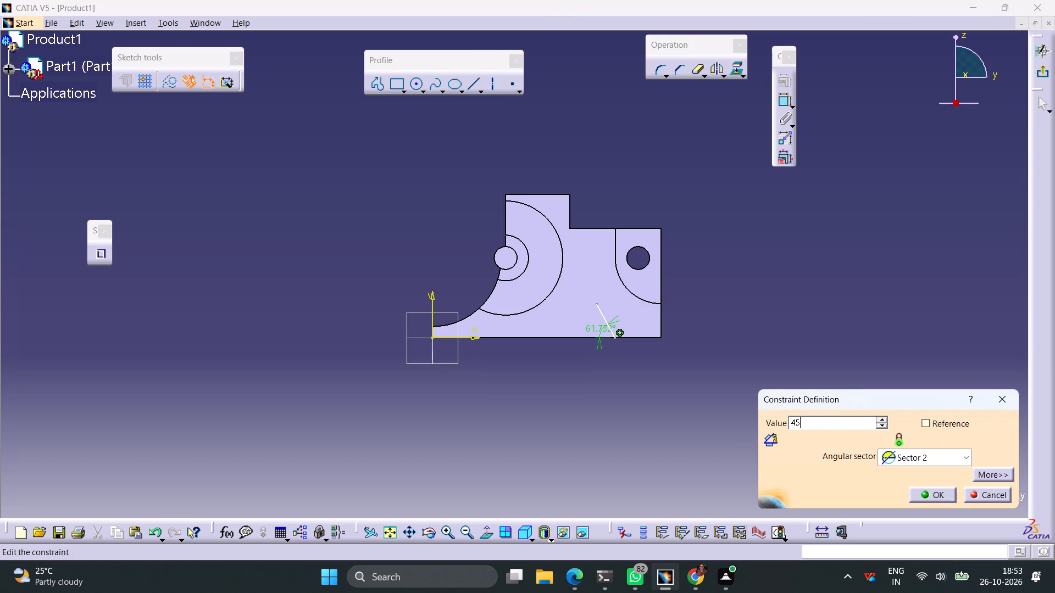
key(Return)
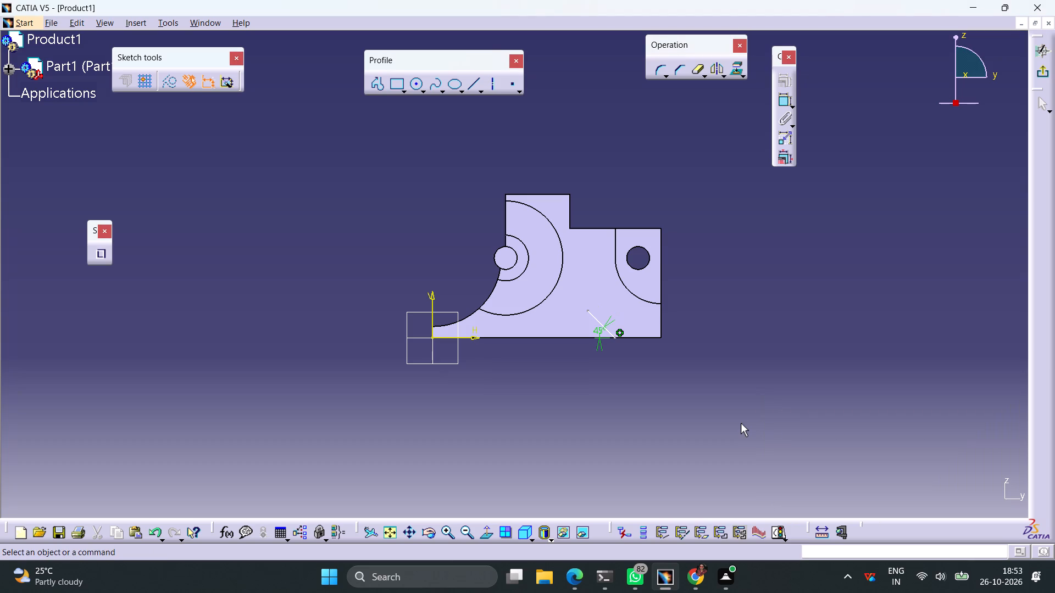
click(777, 400)
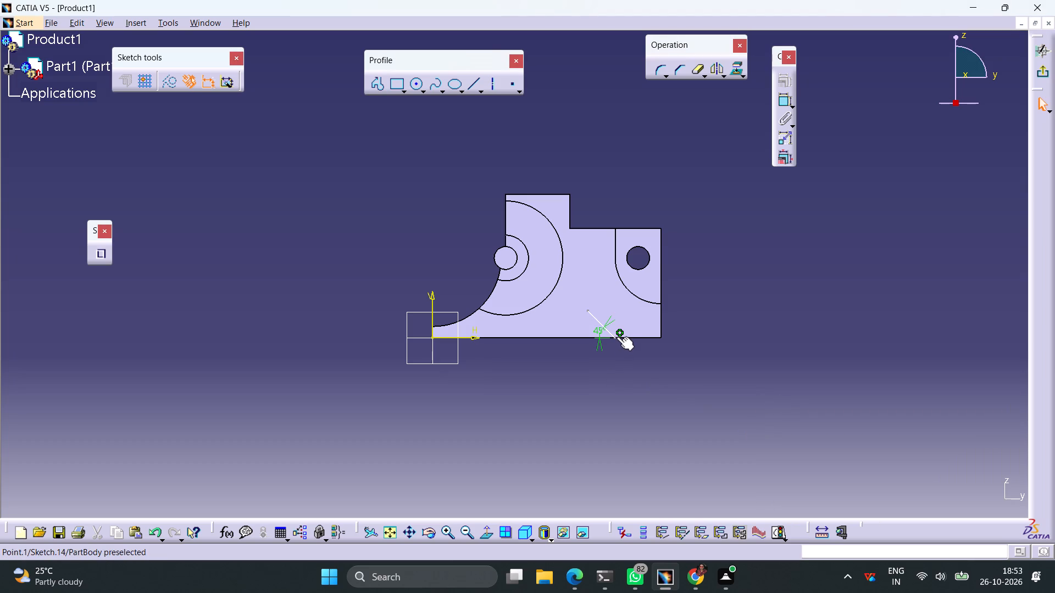
Dimension the 45° line's lower endpoint from the face's vertical edge near the hole and set the distance to 15 mm.
click(615, 337)
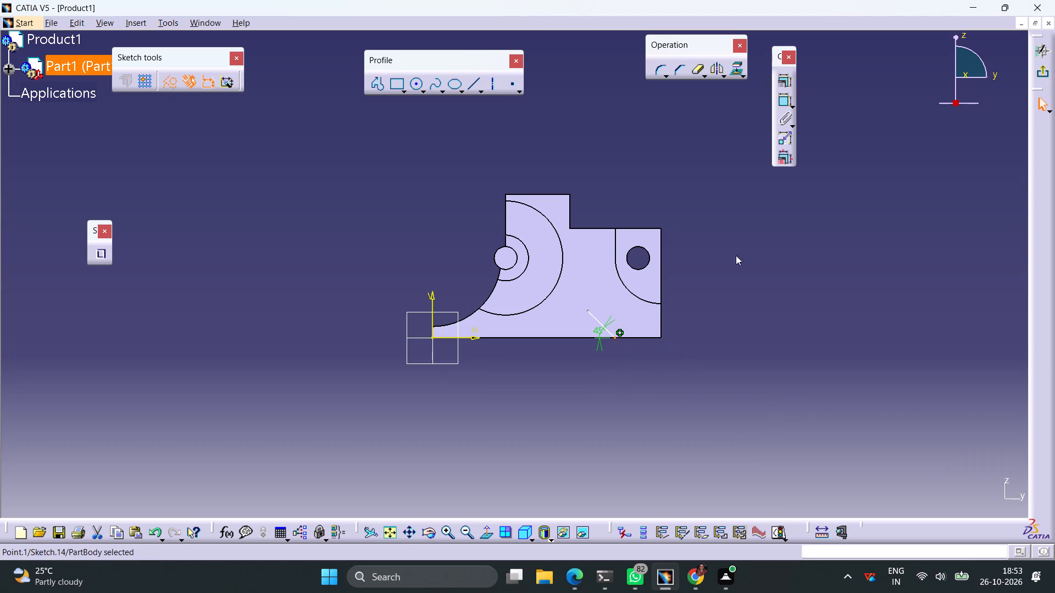
click(783, 100)
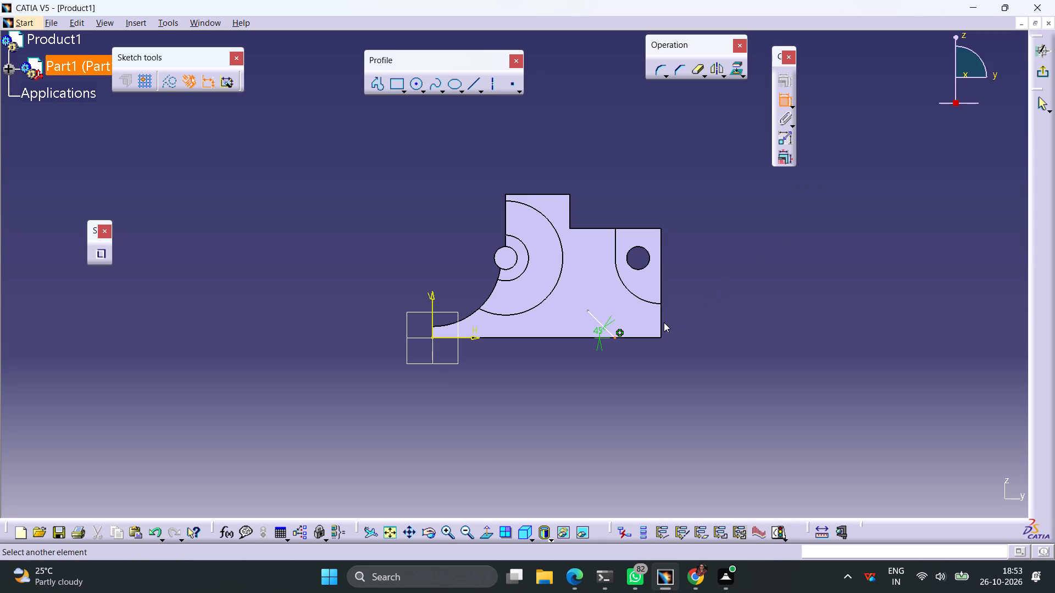
click(659, 322)
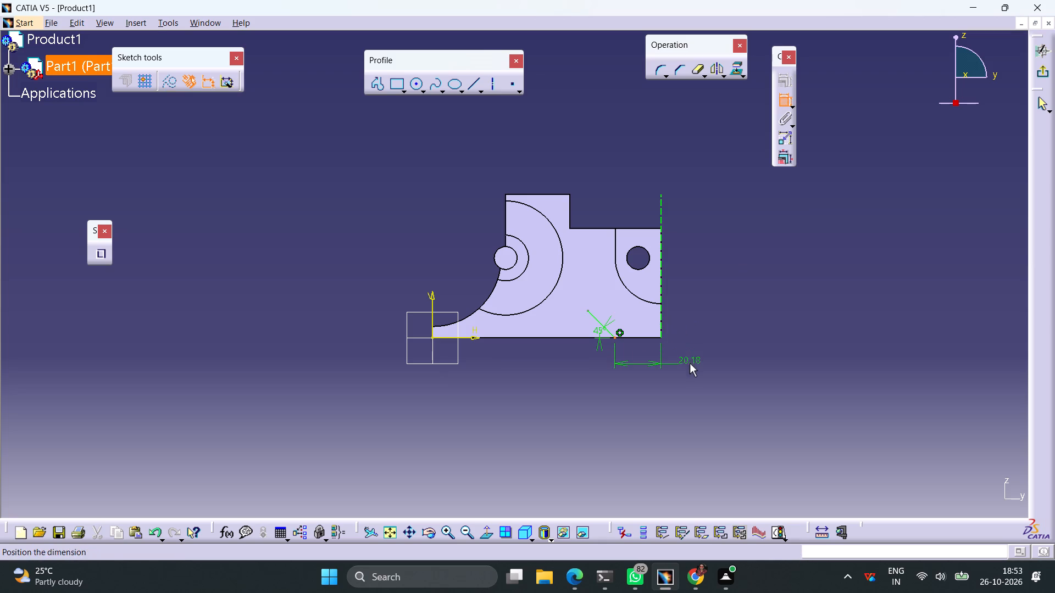
click(690, 363)
double_click(693, 359)
text(15)
key(Return)
click(886, 321)
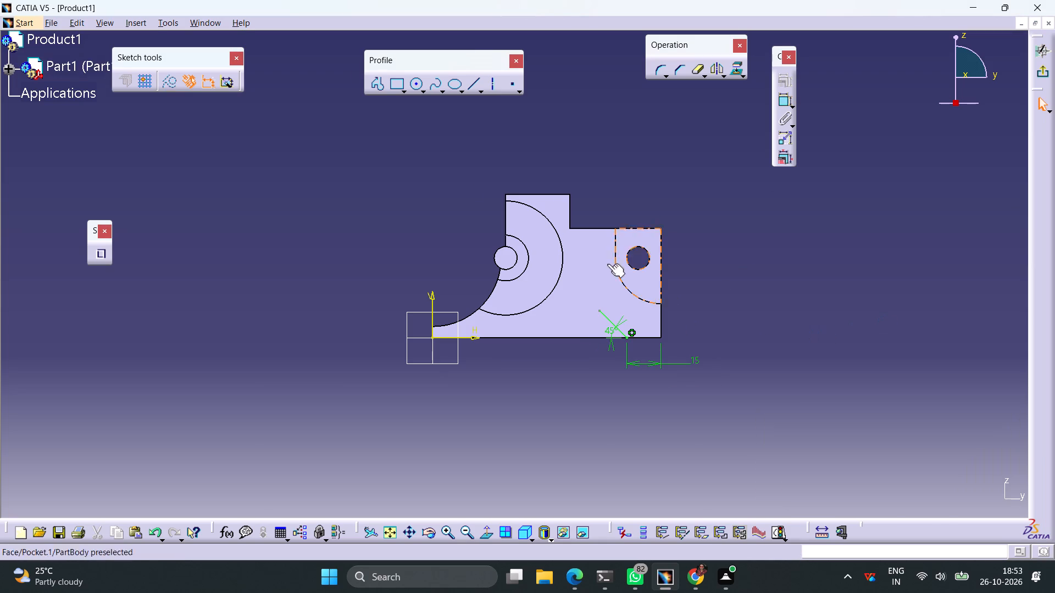
Draw a second line from the bottom edge below the large arc, rising at about 39° toward the 45° line.
click(468, 83)
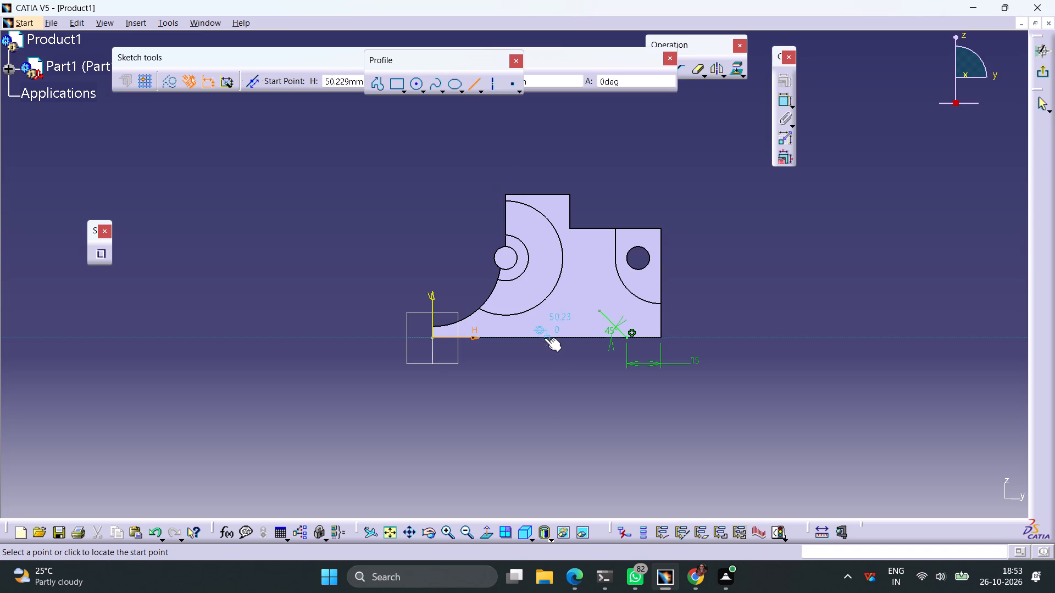
click(531, 338)
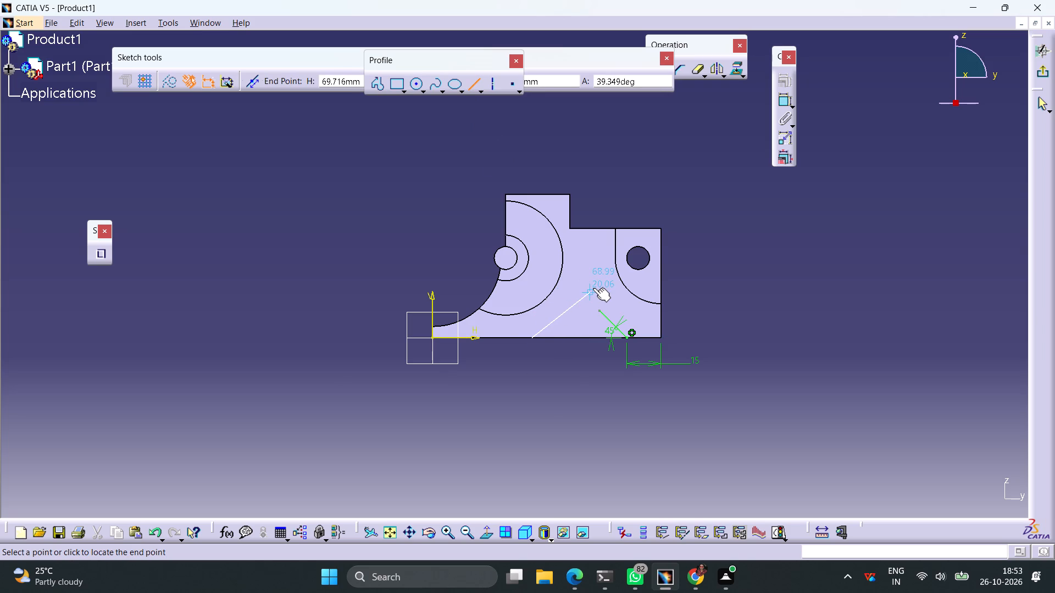
click(593, 288)
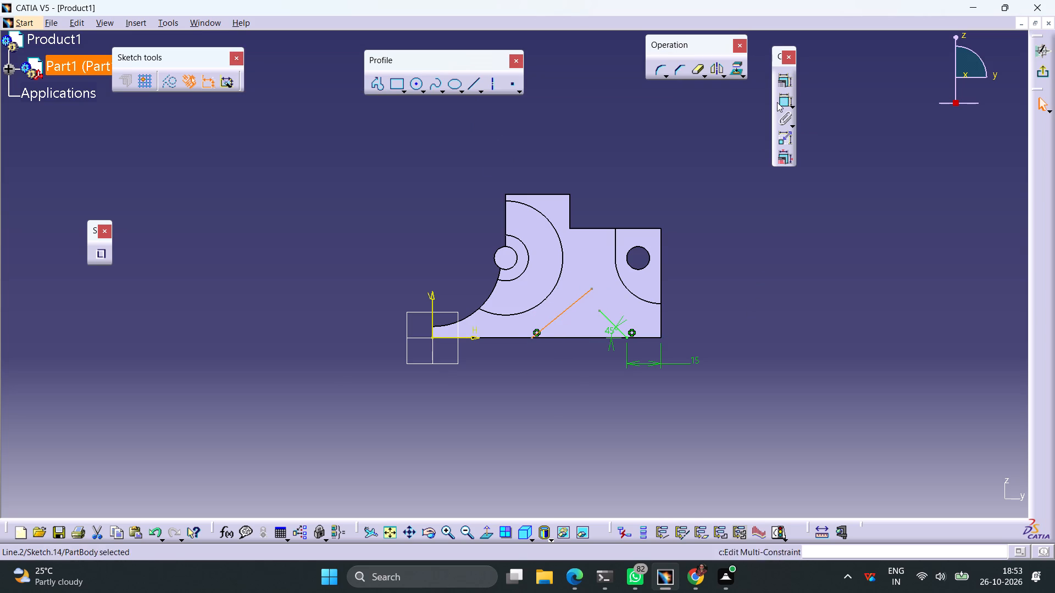
Dimension the angle between the second line and the face's bottom edge and set it to 20°.
click(782, 100)
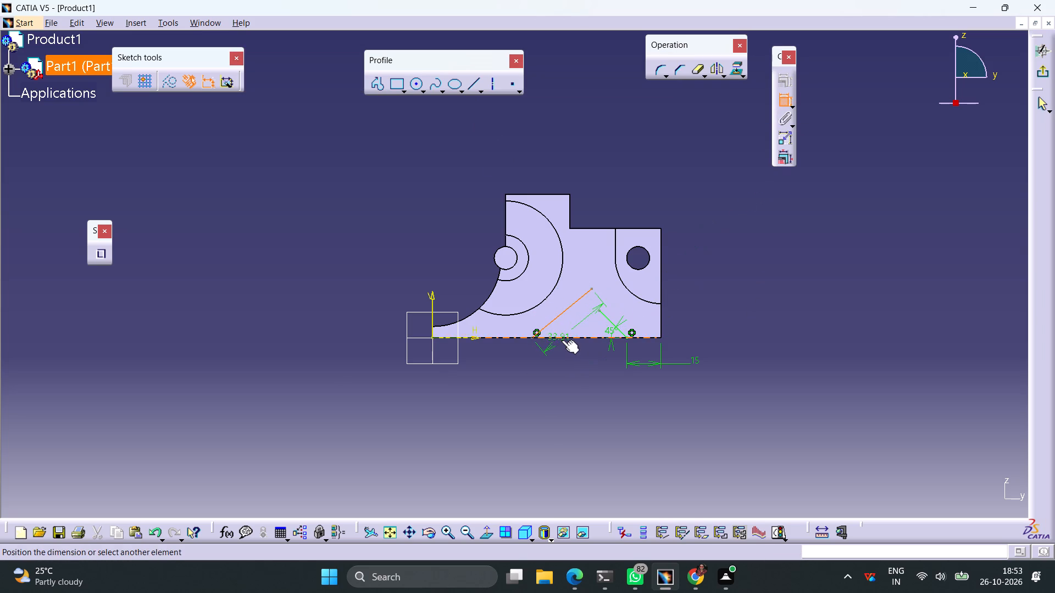
click(570, 337)
click(570, 328)
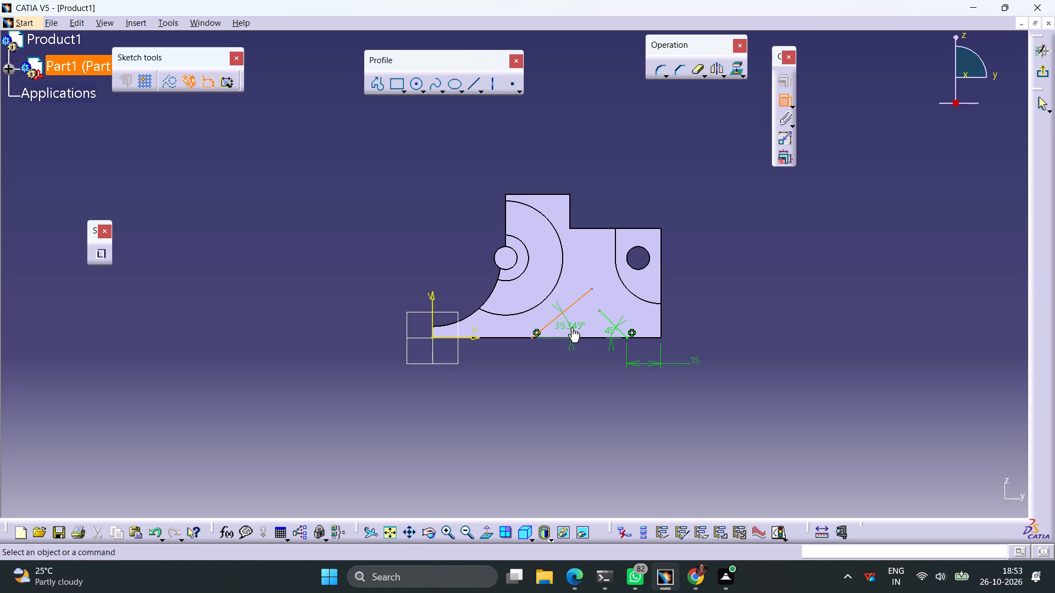
double_click(572, 326)
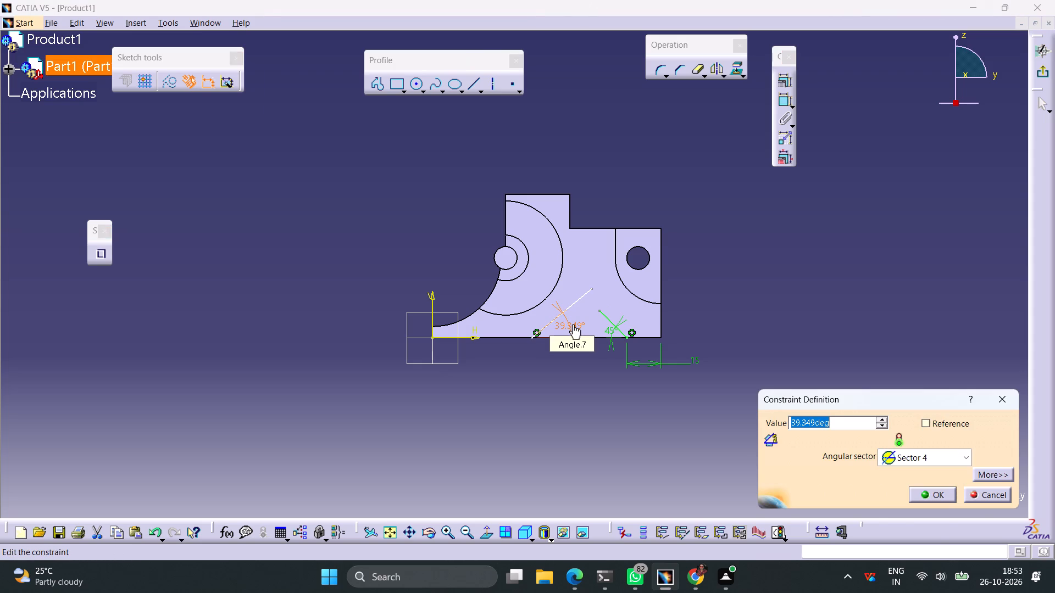
text(20)
key(Return)
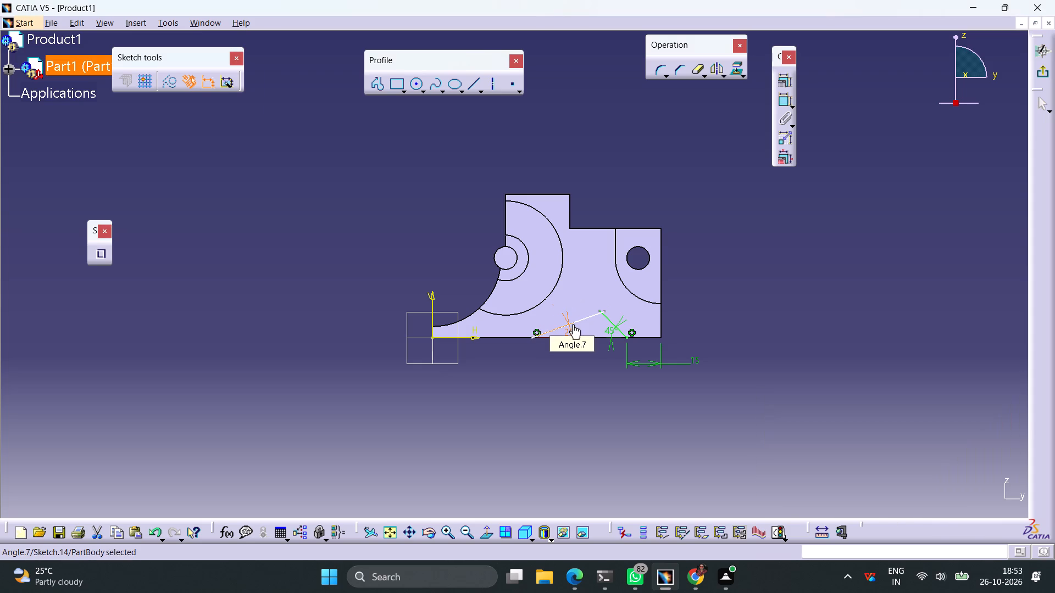
click(767, 350)
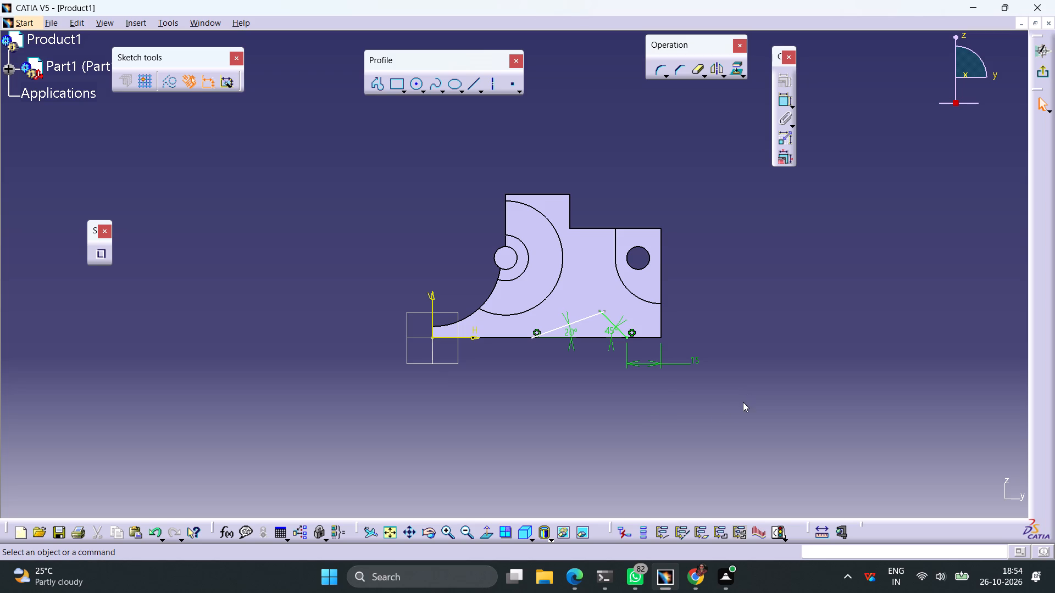
Dimension the distance between the two lines' lower endpoints and set it to 40 mm.
click(531, 338)
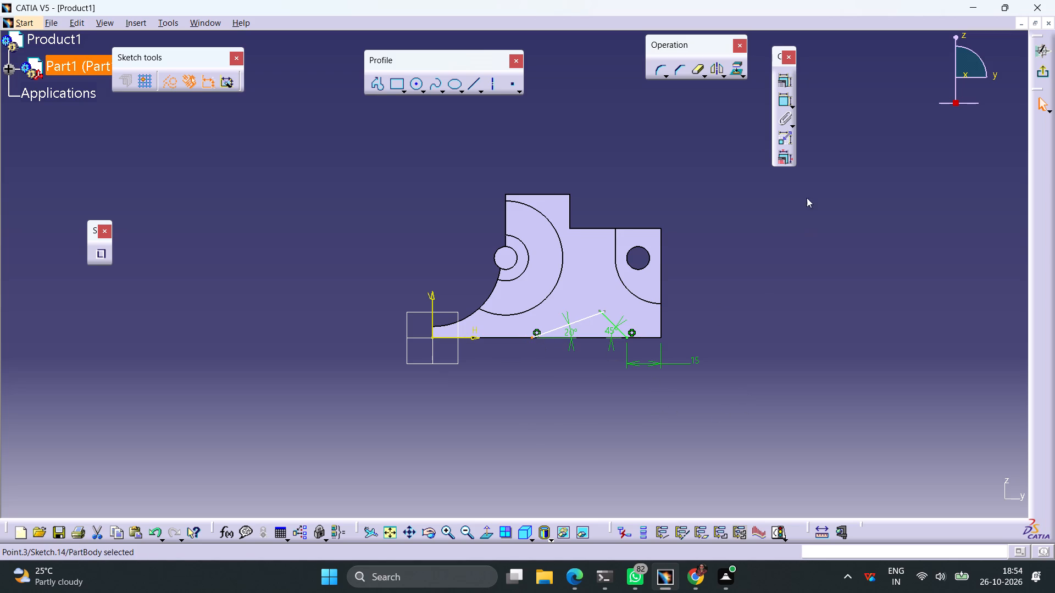
click(784, 103)
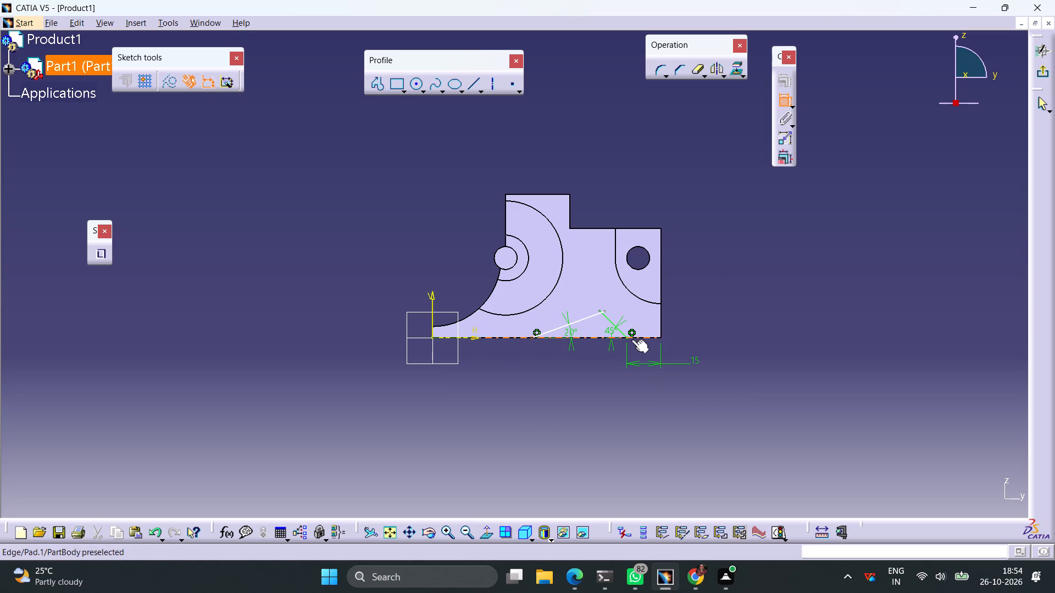
click(626, 339)
click(575, 377)
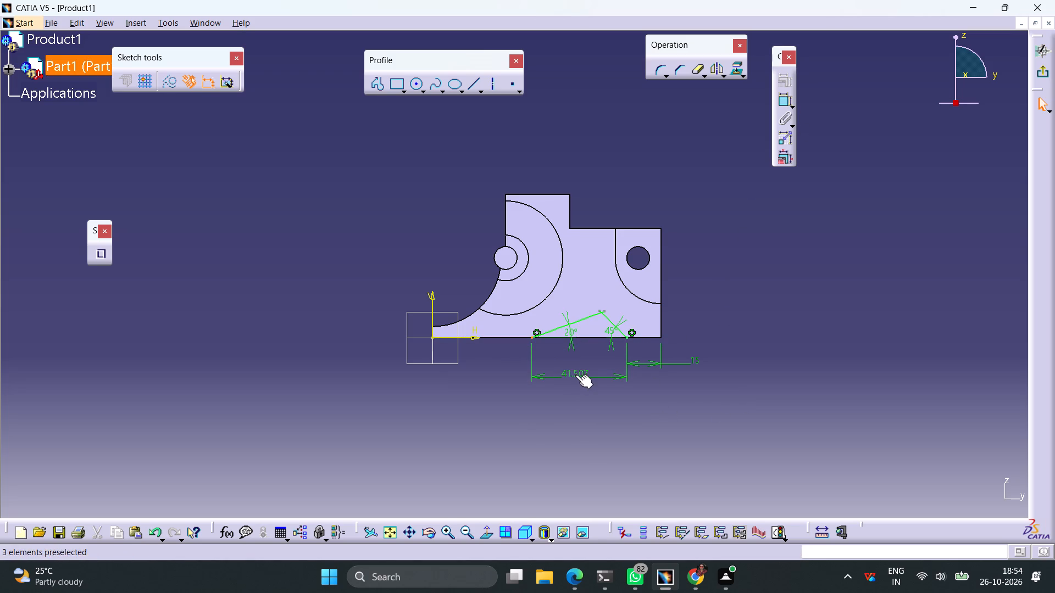
double_click(575, 374)
text(40)
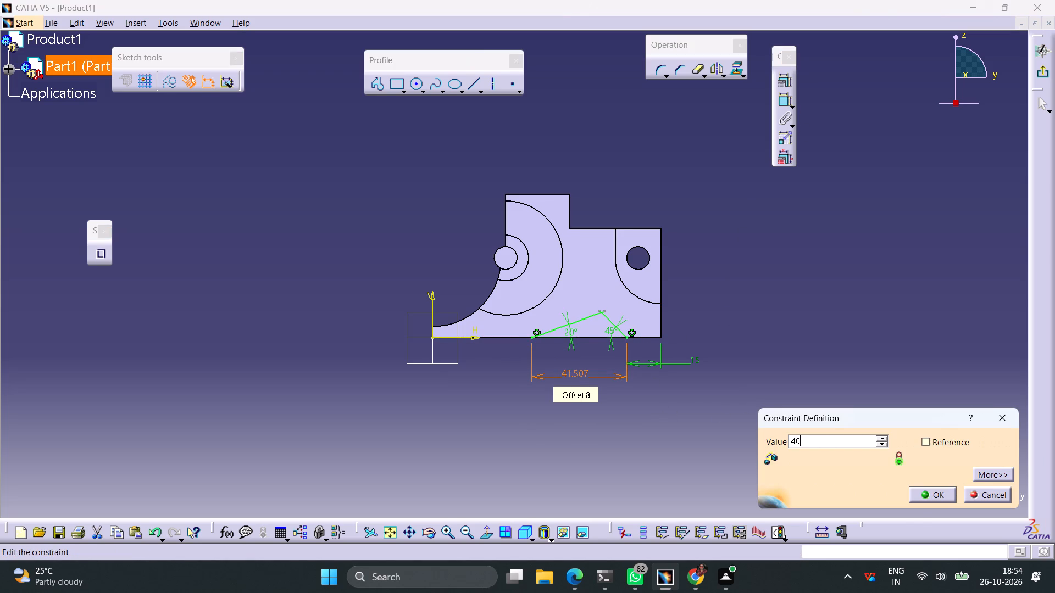
key(Return)
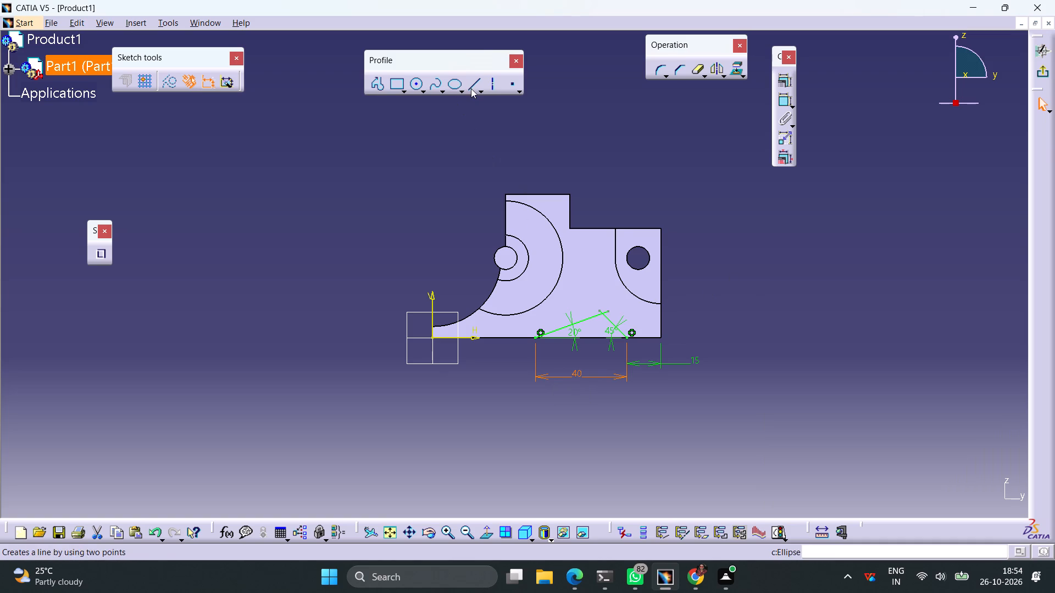
Draw a 40 mm horizontal line along the bottom edge joining the lower endpoints of the 20° and 45° lines.
click(471, 88)
click(536, 343)
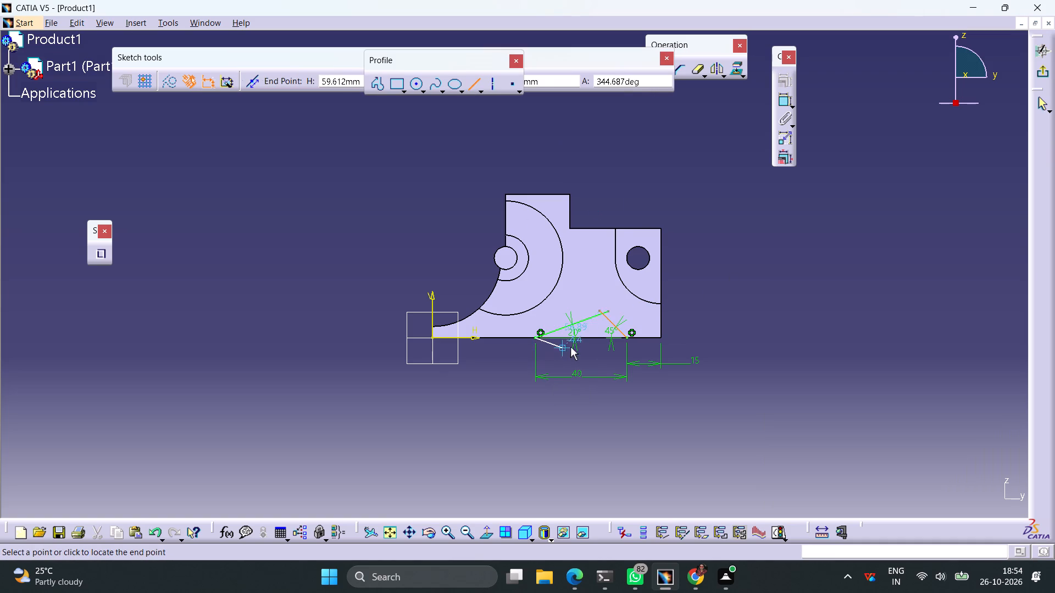
click(626, 338)
click(733, 334)
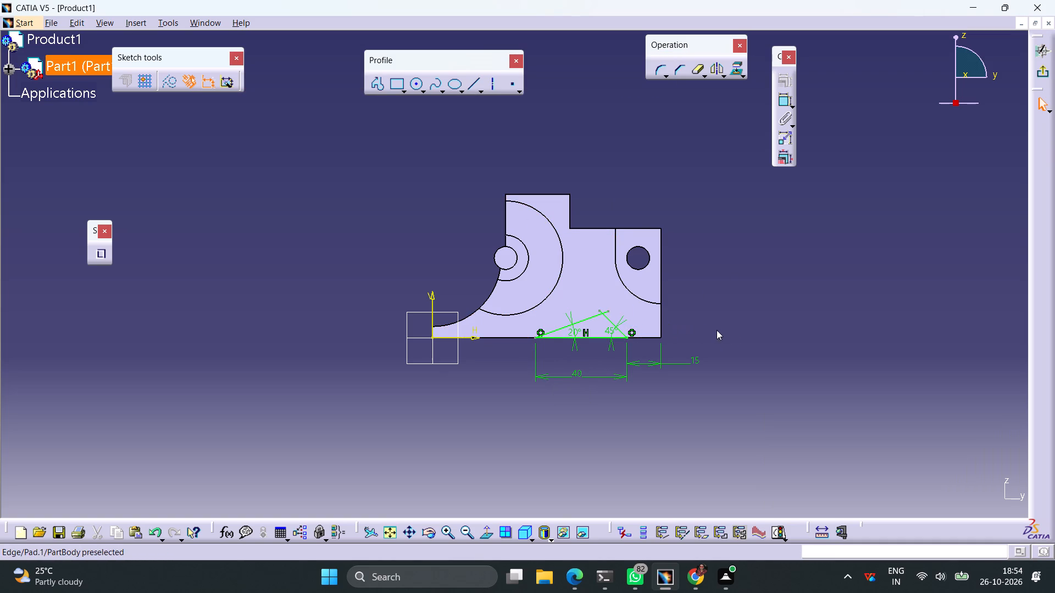
Round the upper corner between the 20° and 45° lines with a trimmed fillet of about 9.6 mm radius.
ctrl+middle_drag(718, 331, 742, 276)
click(657, 64)
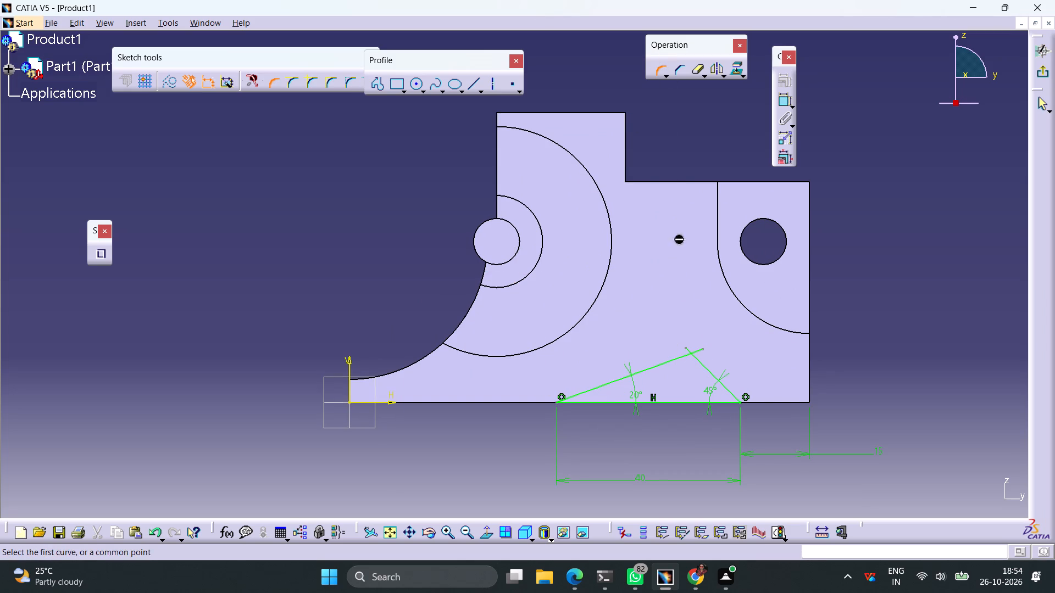
middle_drag(698, 303, 594, 198)
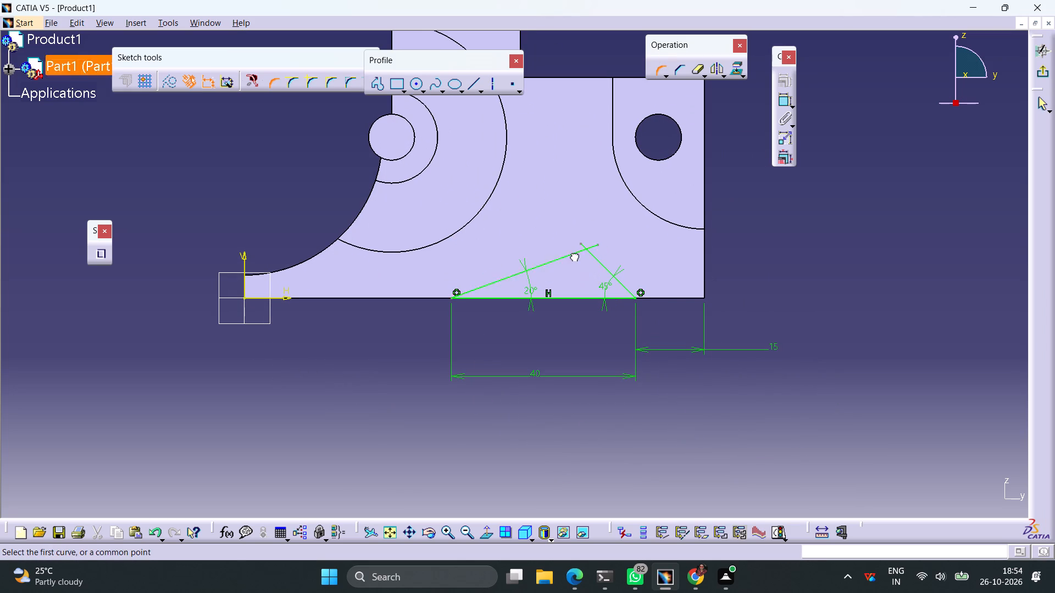
click(573, 254)
click(595, 258)
click(589, 259)
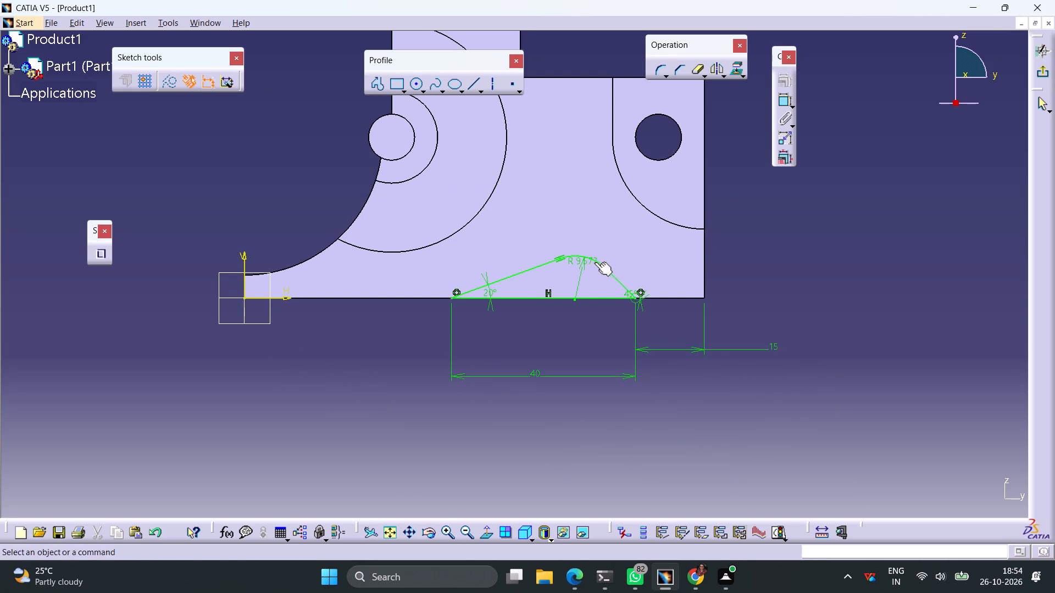
Set the radius of the fillet between the 20° and 45° lines to 10 mm.
double_click(582, 261)
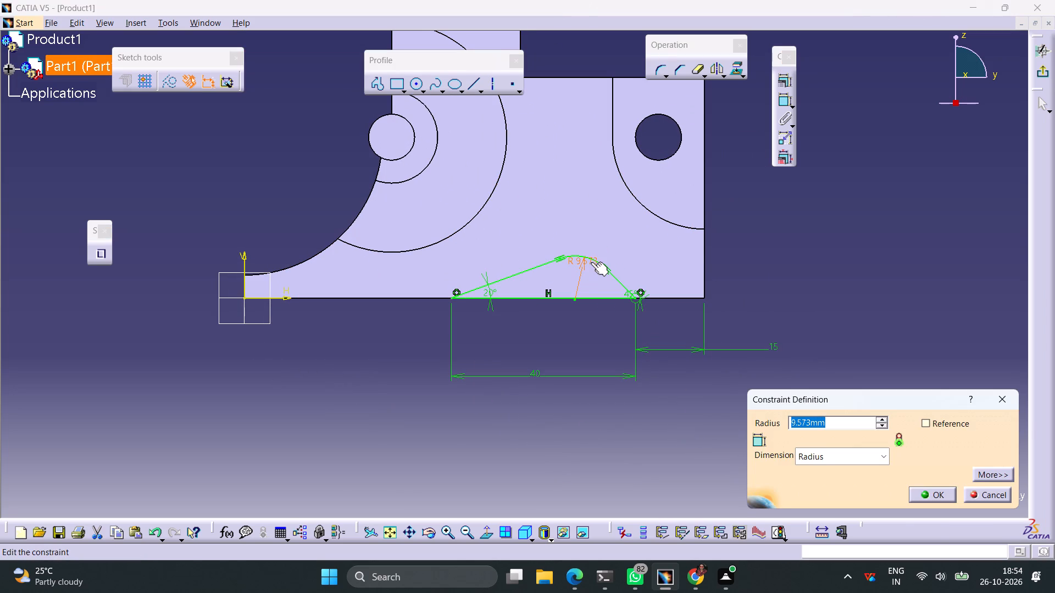
text(10)
key(Return)
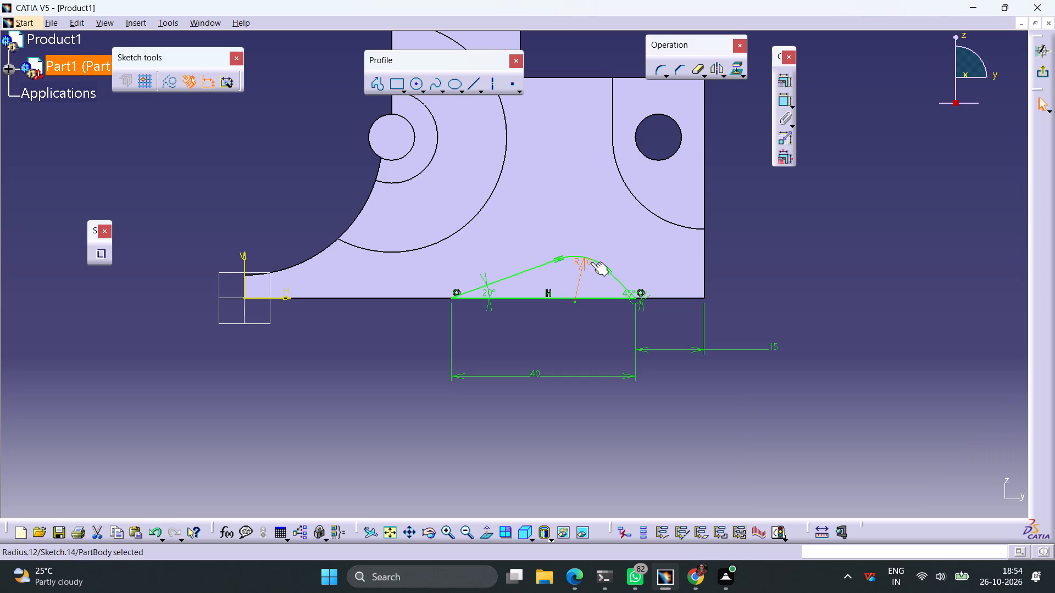
click(799, 278)
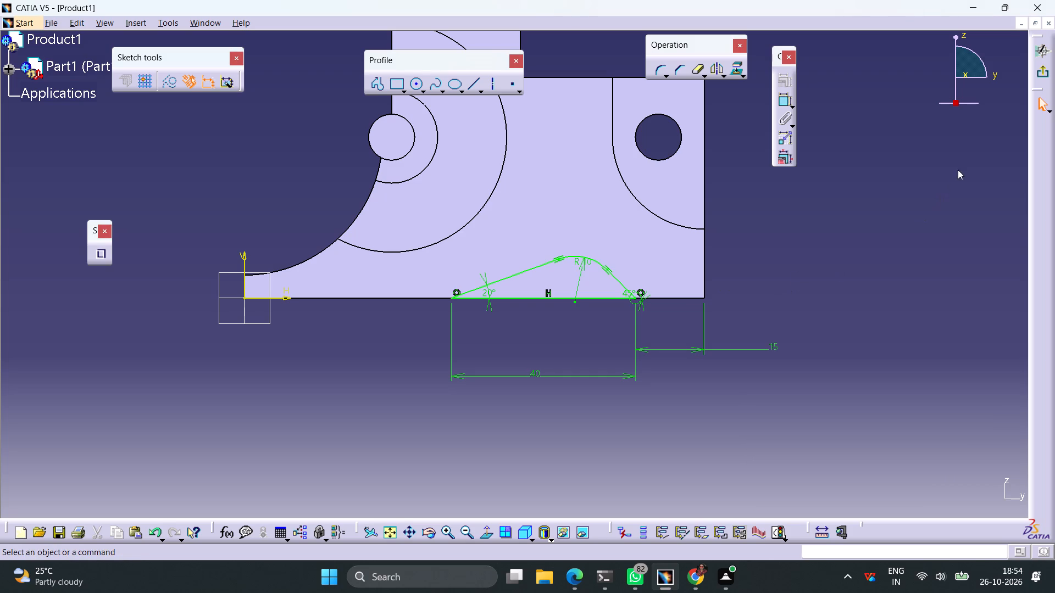
Leave the sketch and cut the rounded triangular profile as a pocket of type Up to next with 0 mm offset.
click(1037, 75)
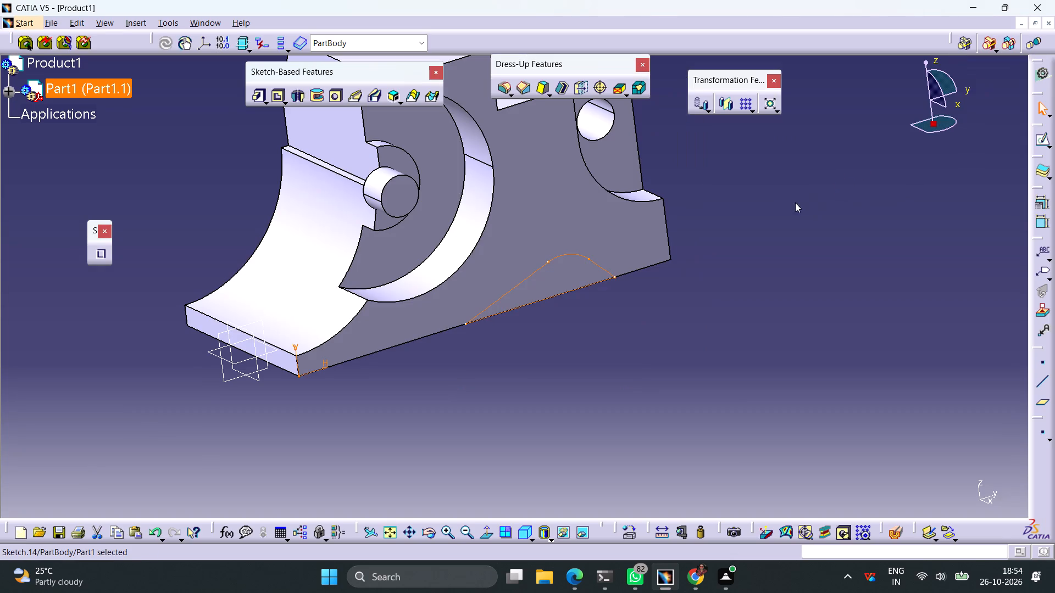
click(278, 96)
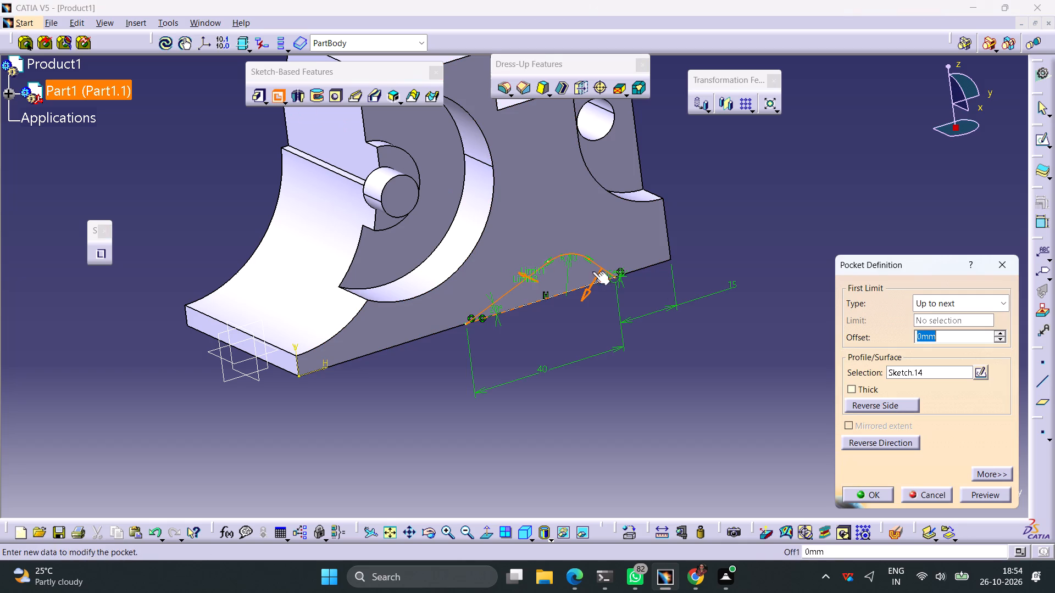
click(985, 491)
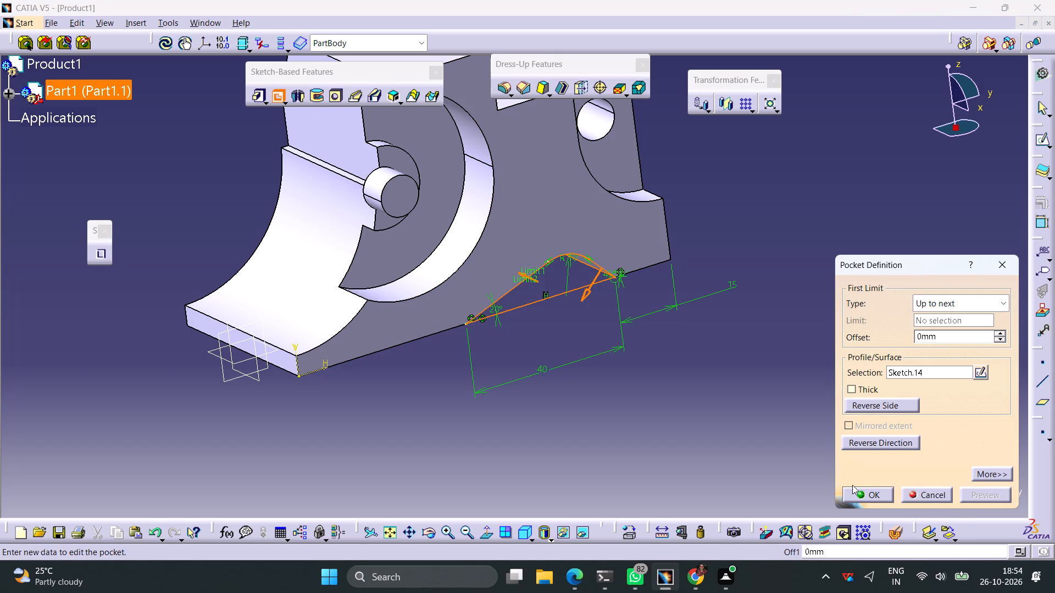
click(859, 493)
click(746, 390)
Start a sketch on the large side face and draw a circle about 14 mm in diameter, centred on the vertical axis about 29 mm above the bottom edge.
ctrl+middle_drag(668, 337, 668, 346)
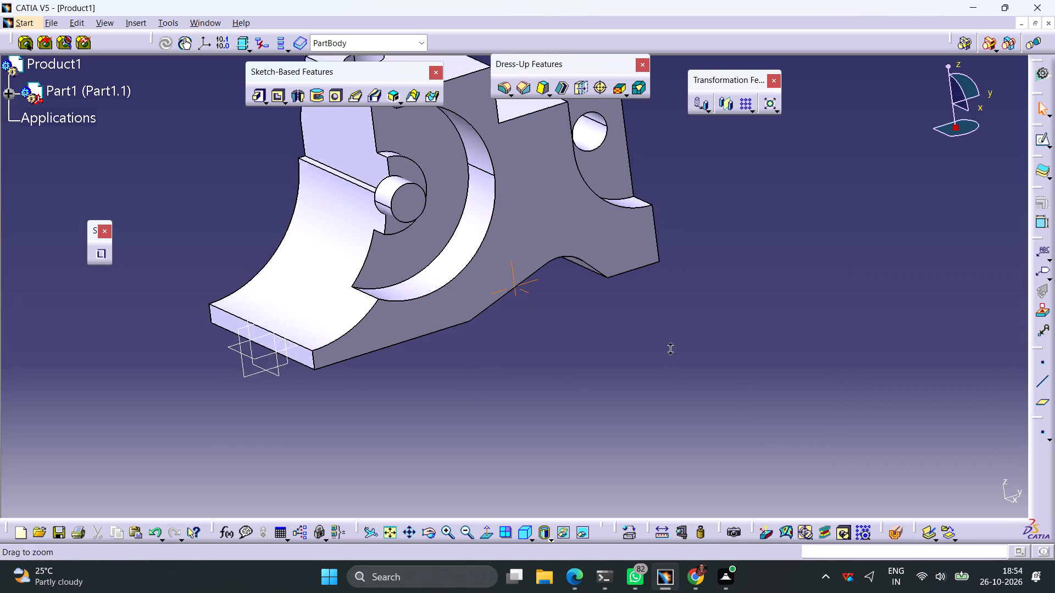
ctrl+middle_drag(668, 346, 669, 382)
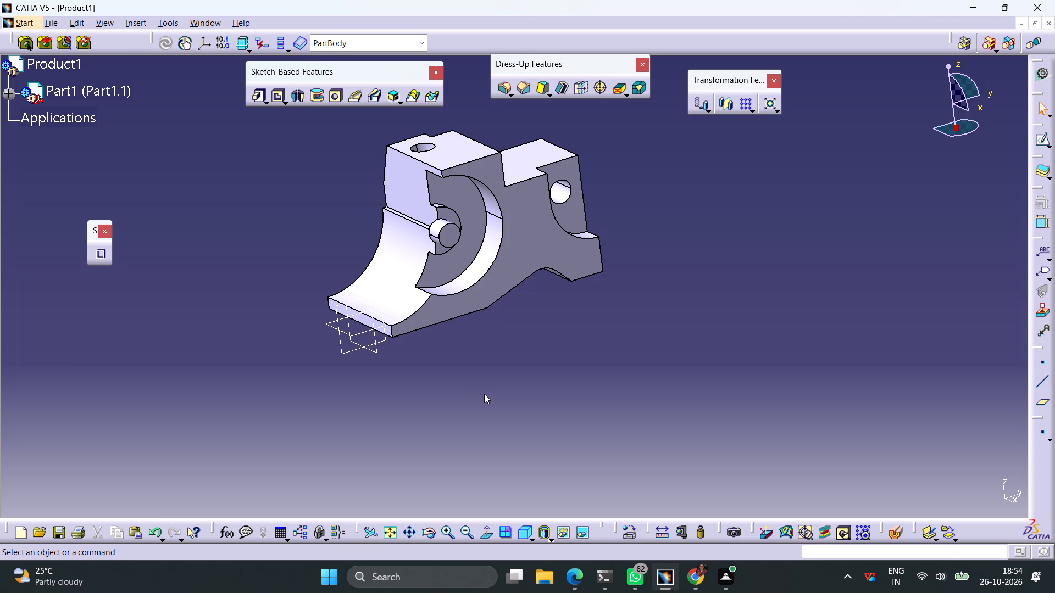
click(454, 310)
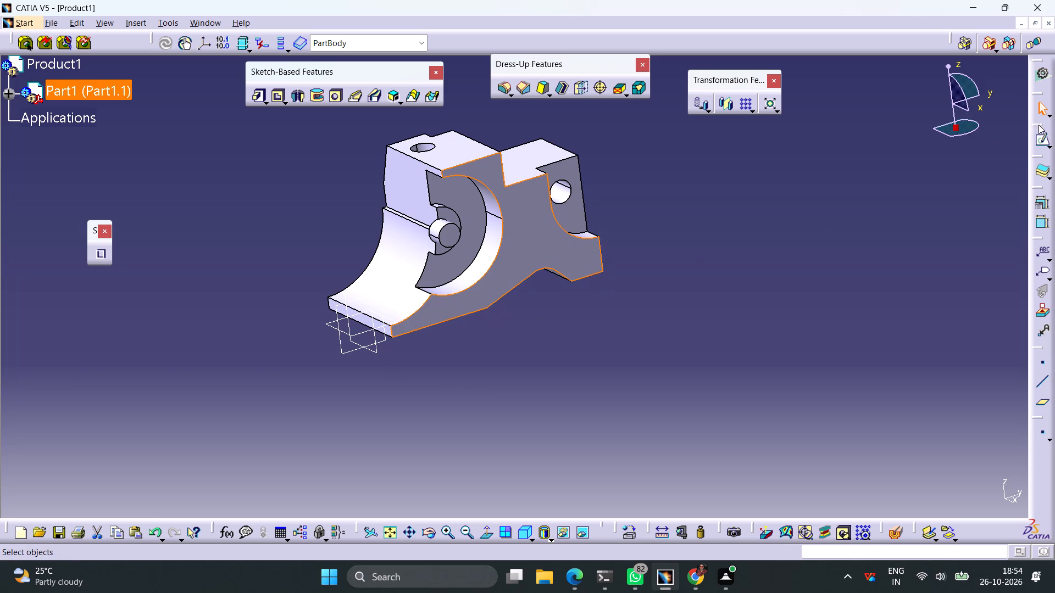
click(1039, 143)
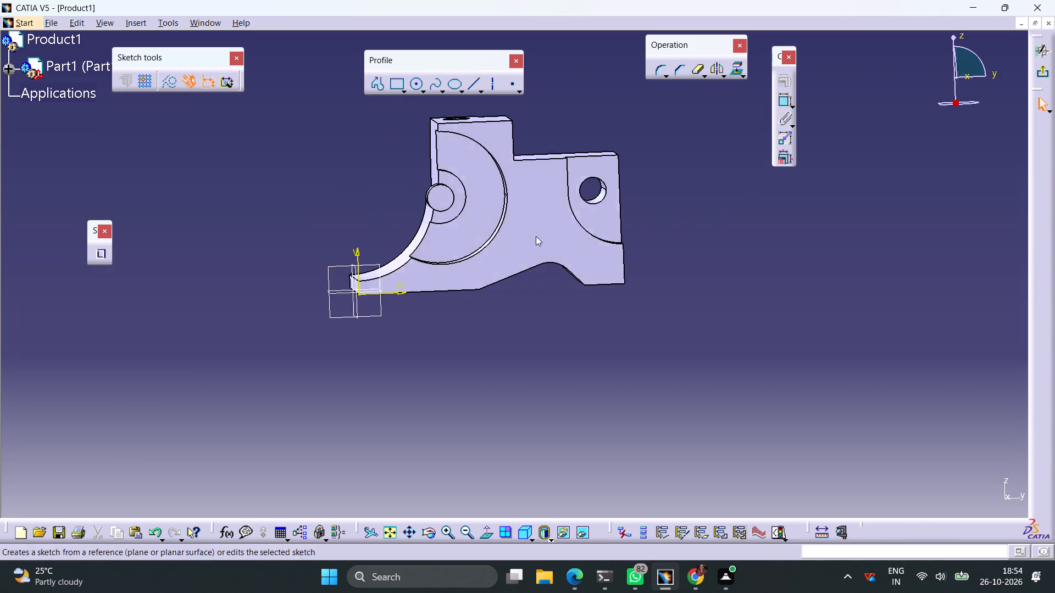
click(410, 86)
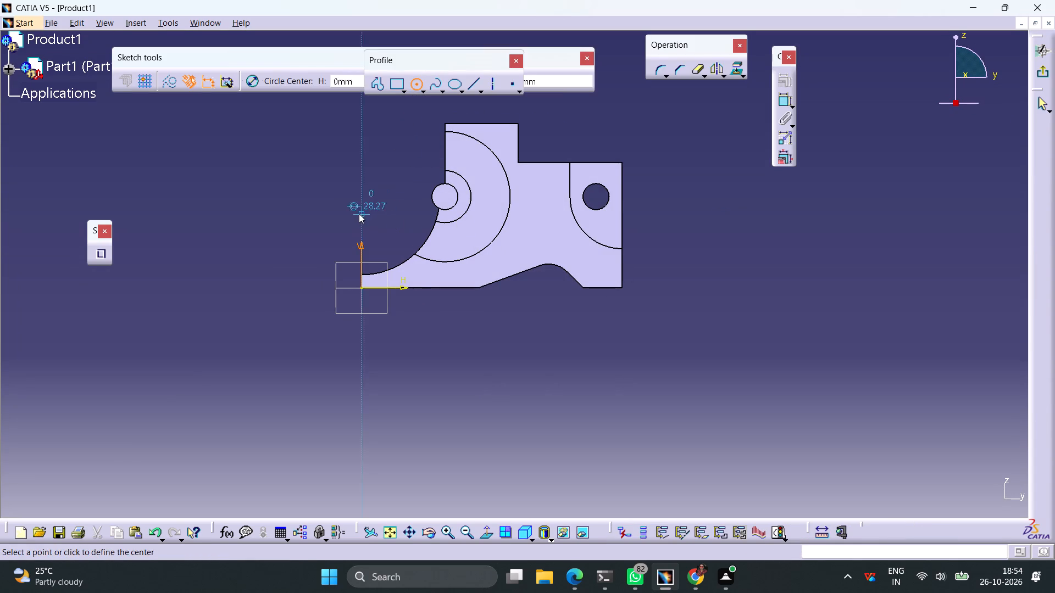
click(361, 212)
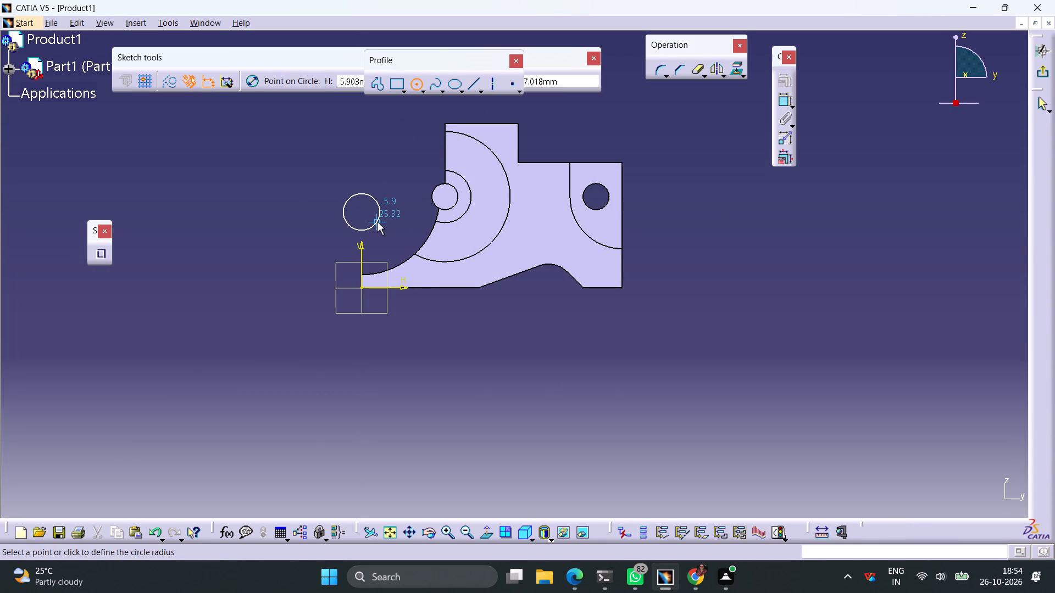
click(377, 222)
Dimension the circle's diameter and set it to 50 mm.
click(782, 100)
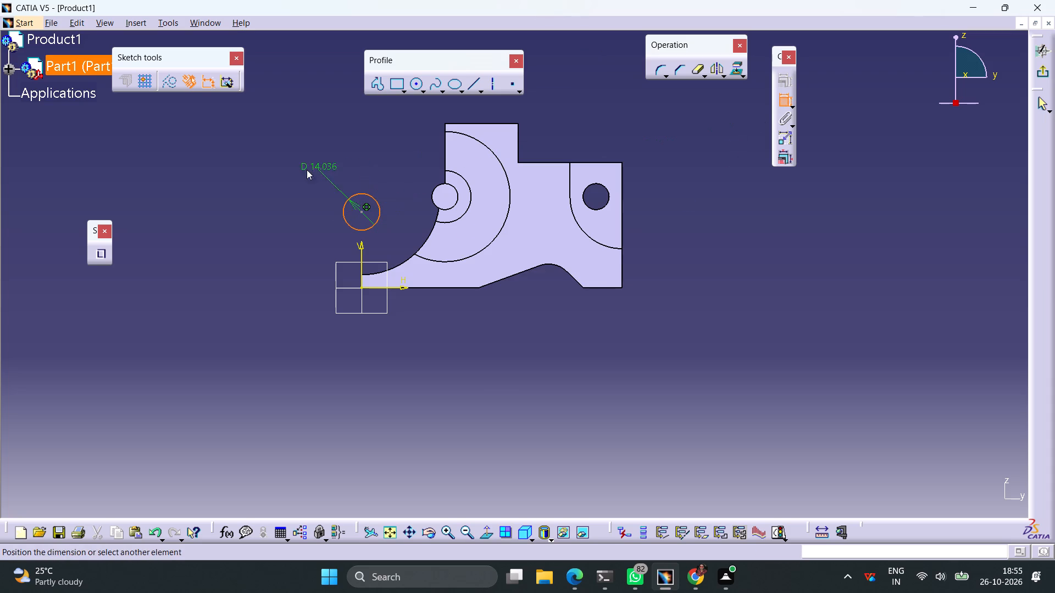
click(304, 170)
double_click(297, 165)
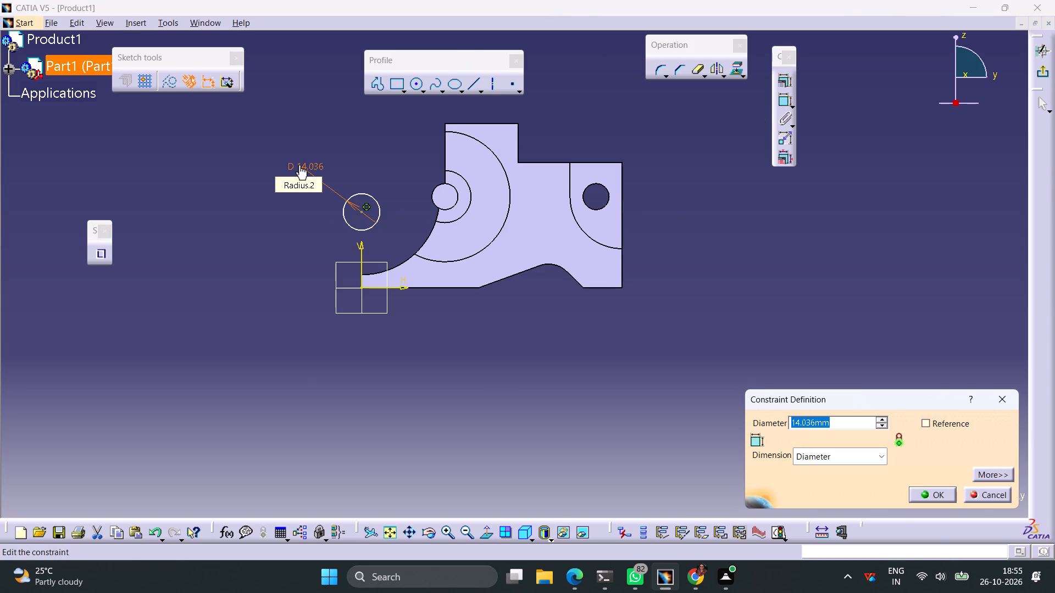
text(50)
key(Return)
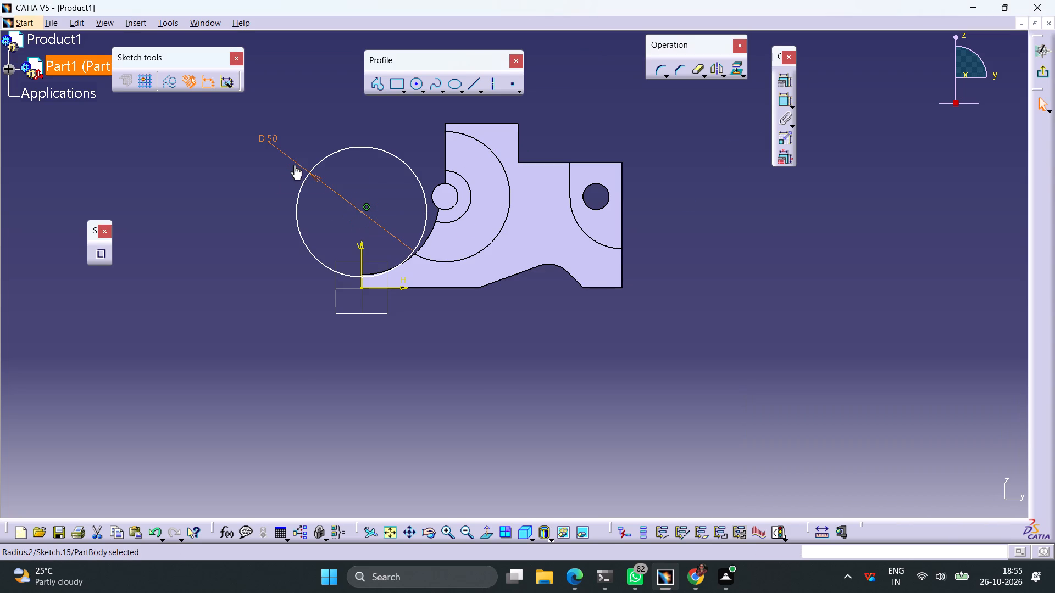
click(442, 350)
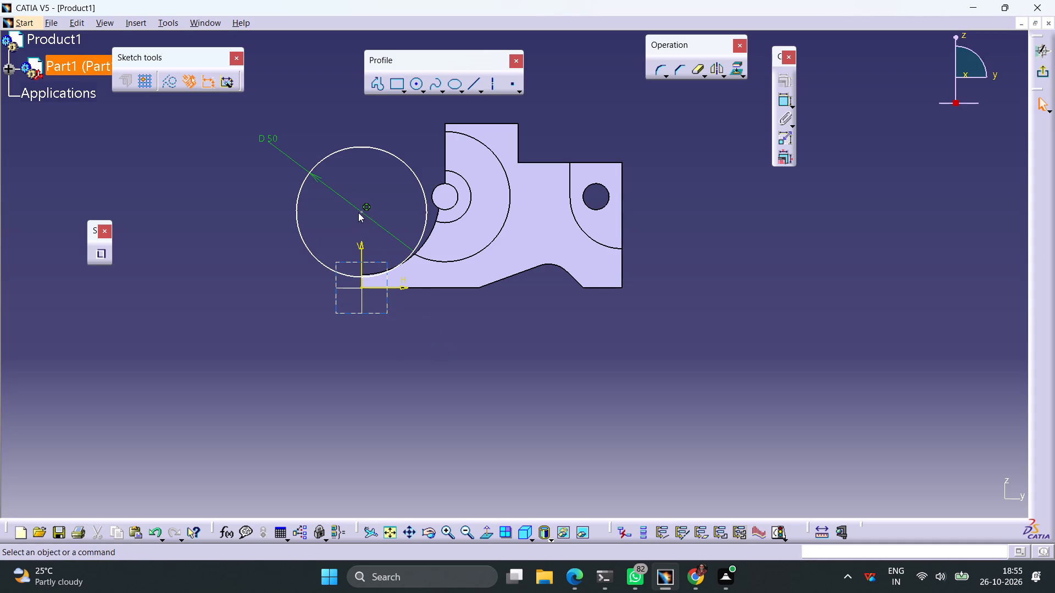
Dimension the height of the circle's centre above the part's bottom edge and set it to 35 mm.
click(360, 213)
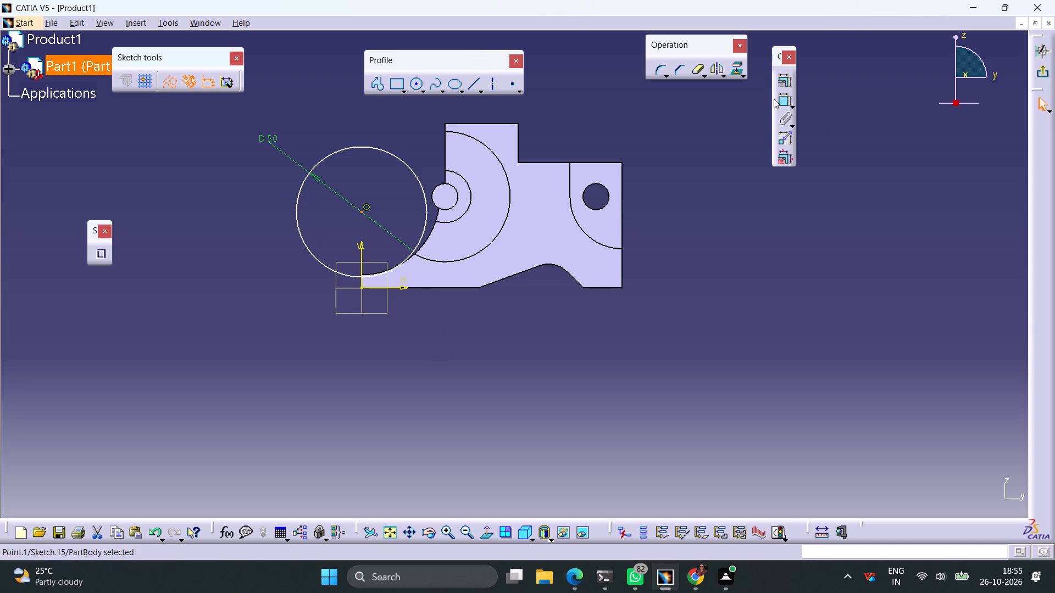
click(781, 99)
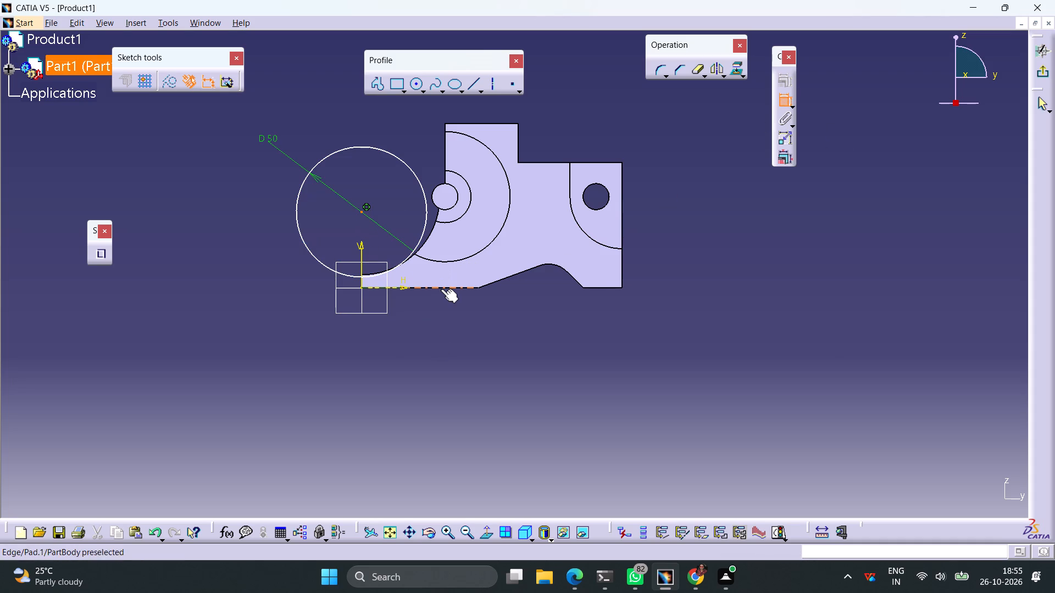
click(441, 289)
click(421, 338)
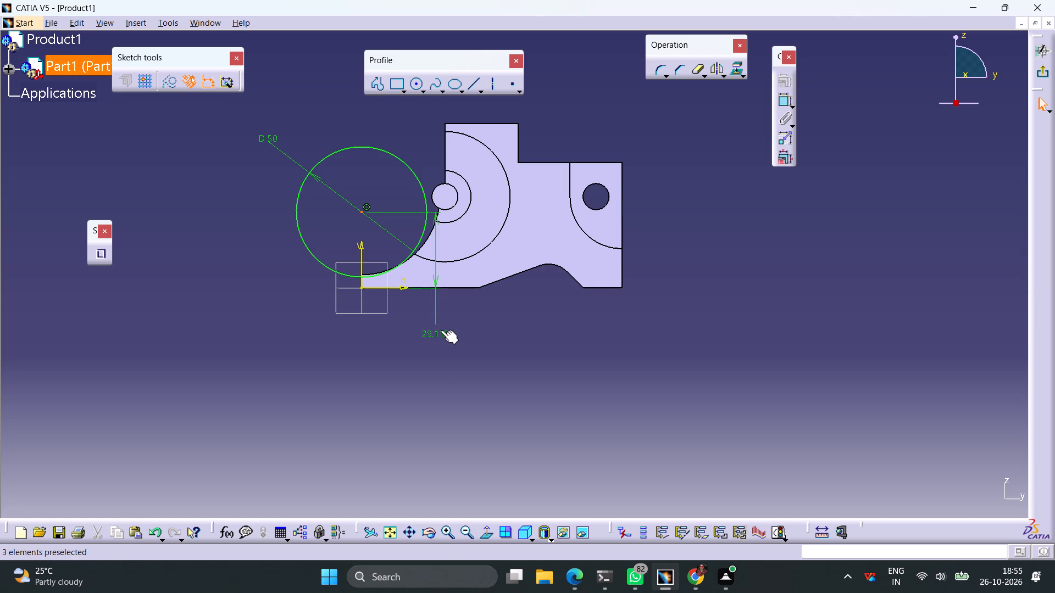
double_click(441, 331)
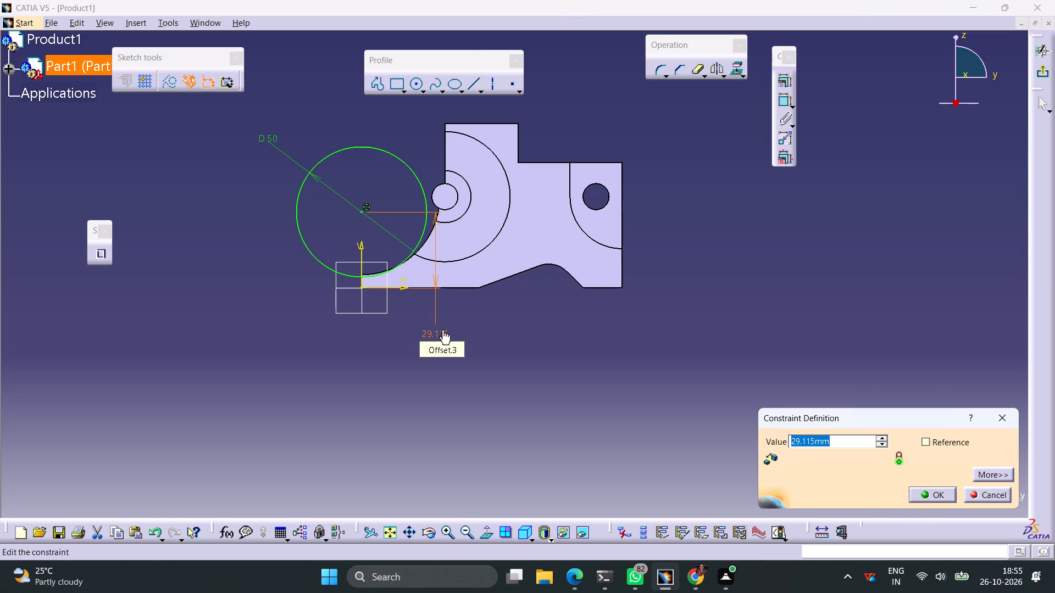
text(35)
key(Return)
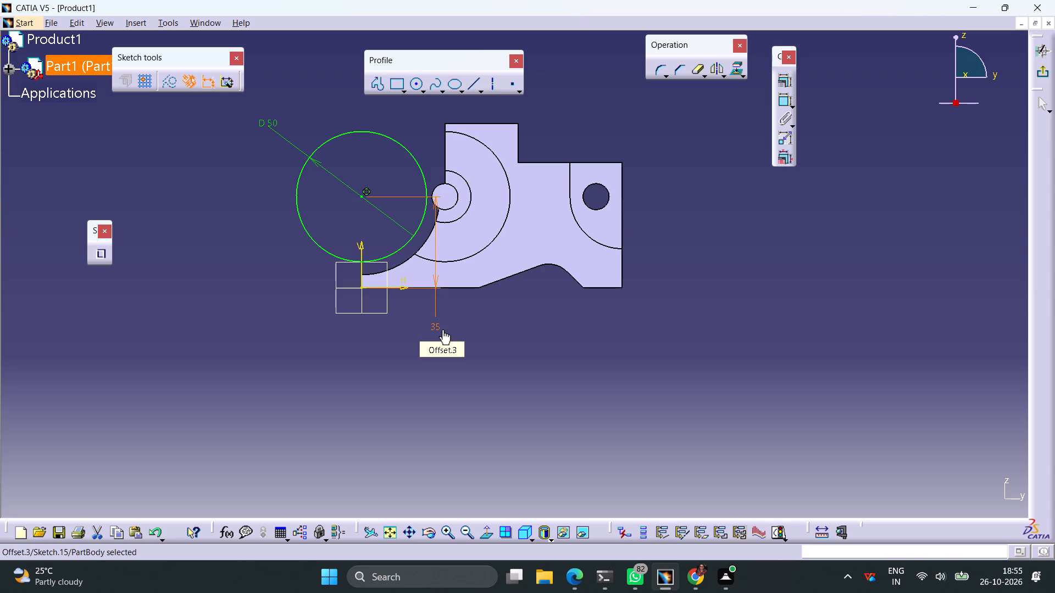
click(584, 365)
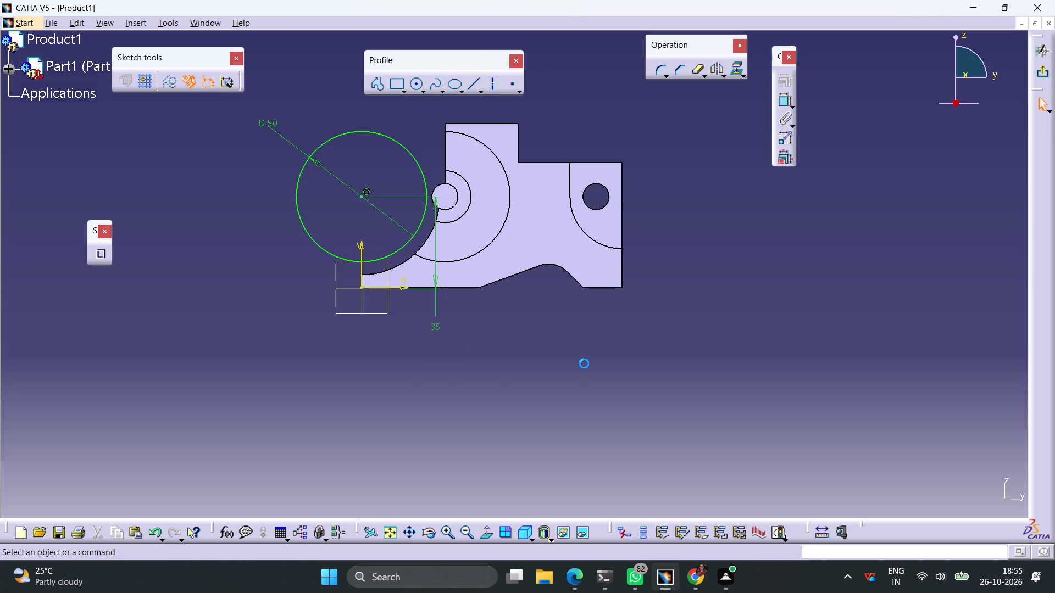
Draw a second circle centred on the small round boss and make it coincident with the large circular pocket edge around it.
click(416, 84)
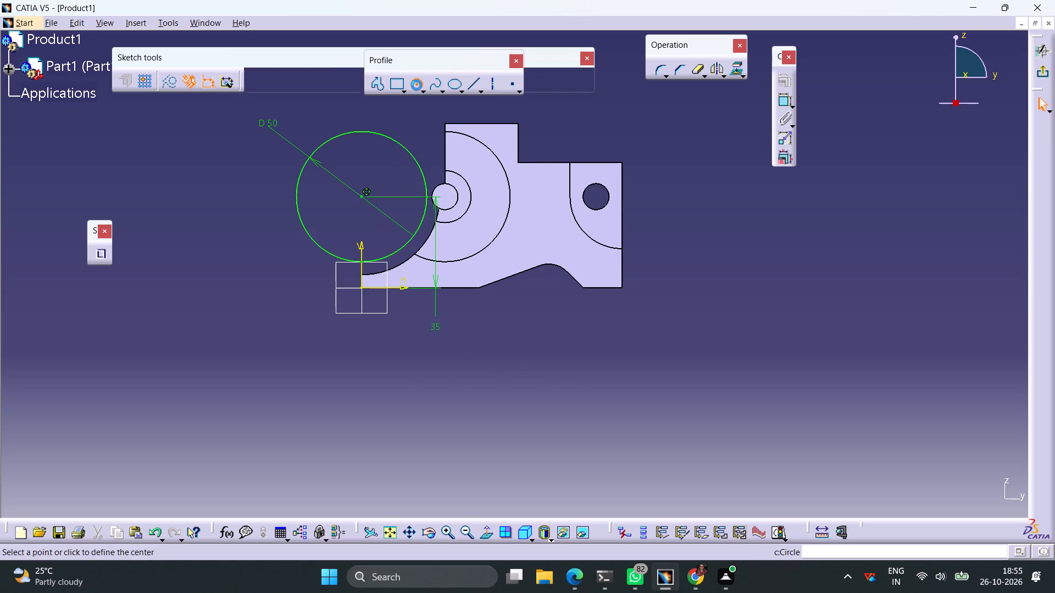
click(444, 196)
click(481, 178)
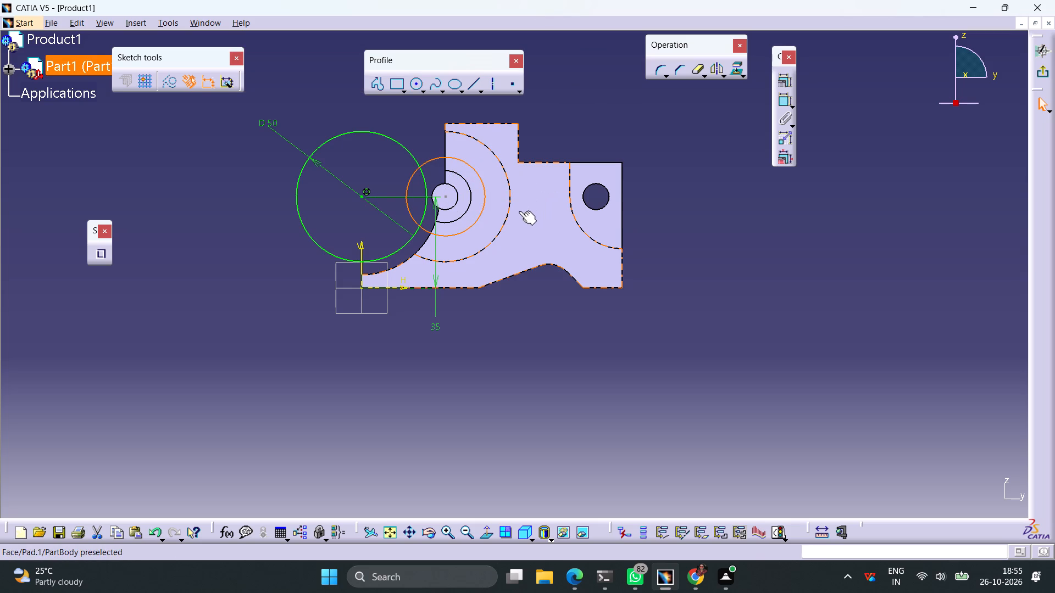
ctrl+click(507, 211)
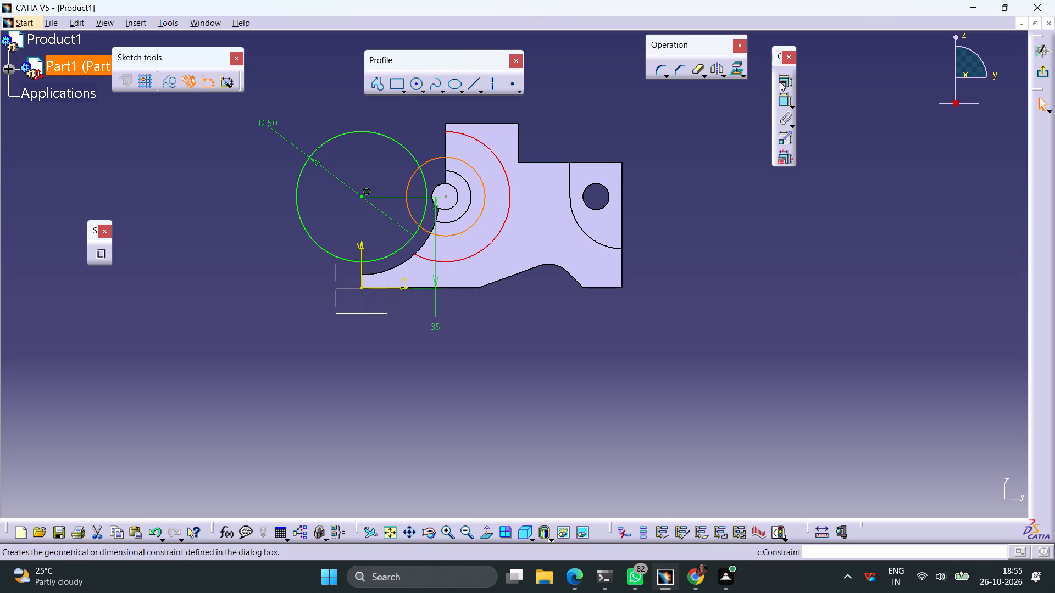
click(780, 81)
click(968, 305)
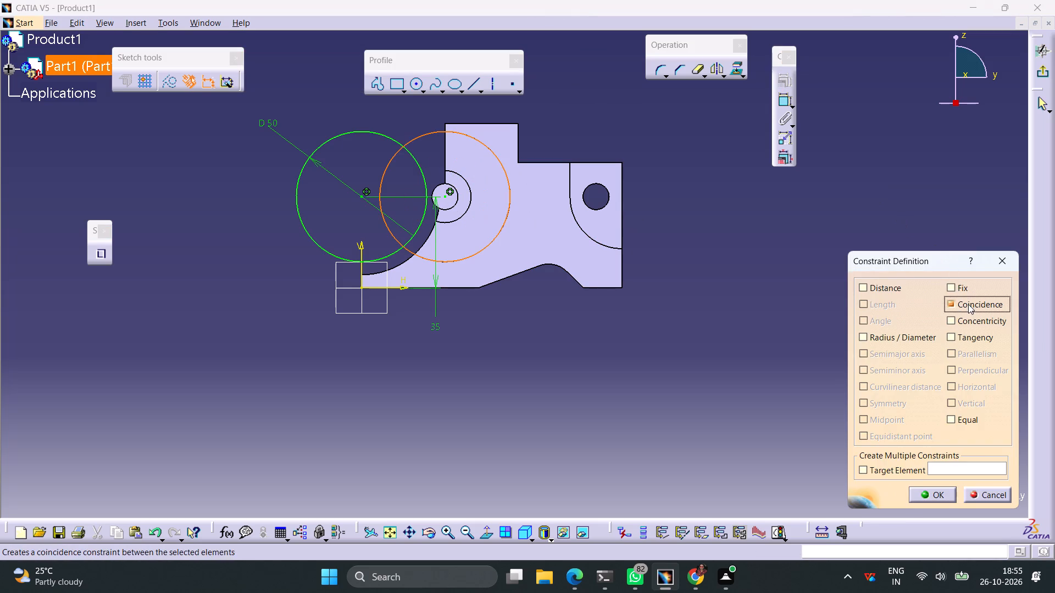
click(930, 498)
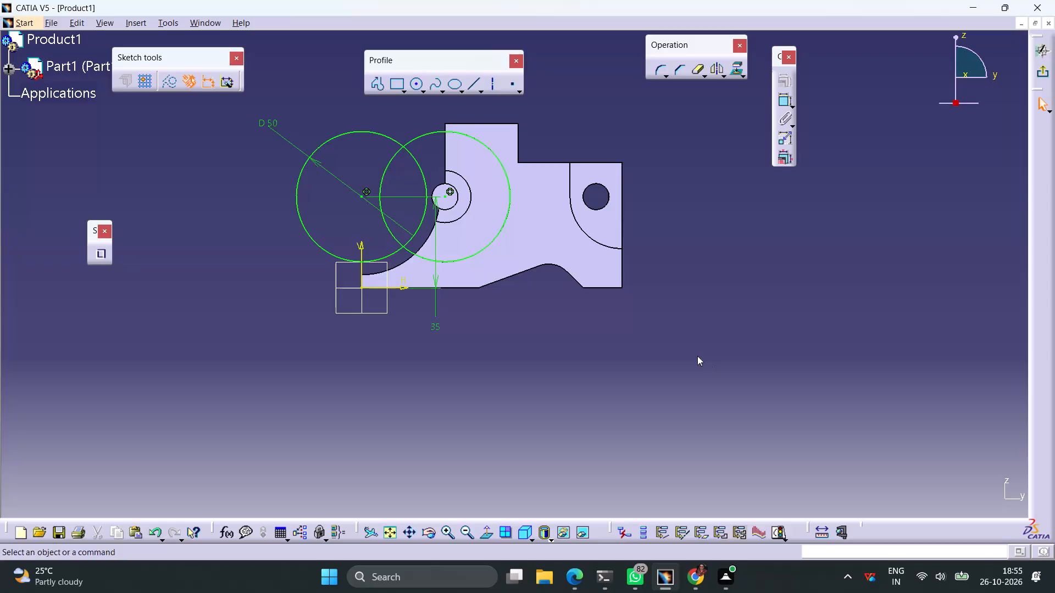
Project the part's concave arc edge near the origin into the sketch.
click(403, 266)
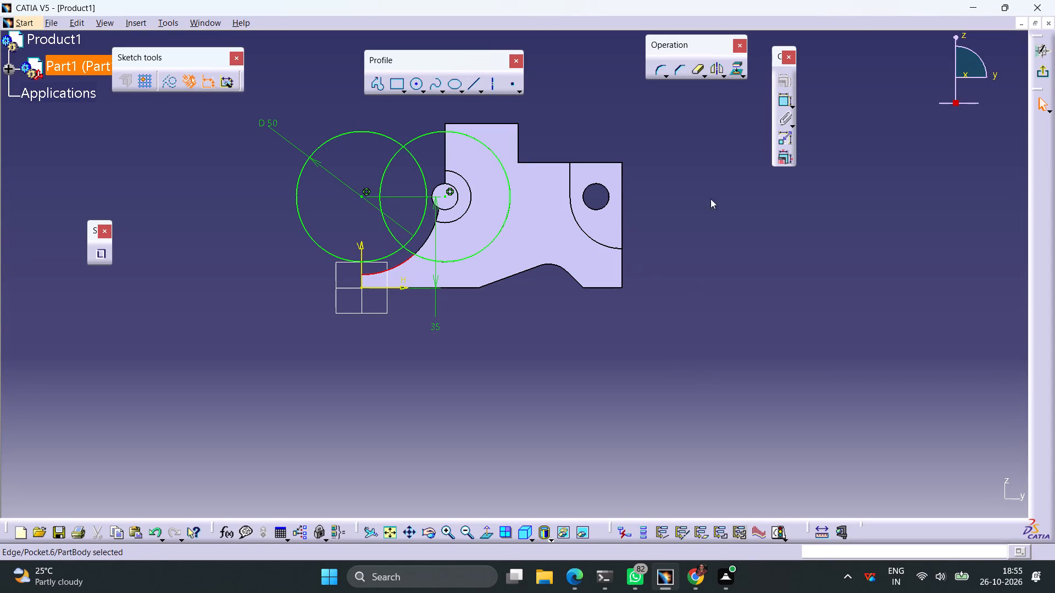
click(733, 70)
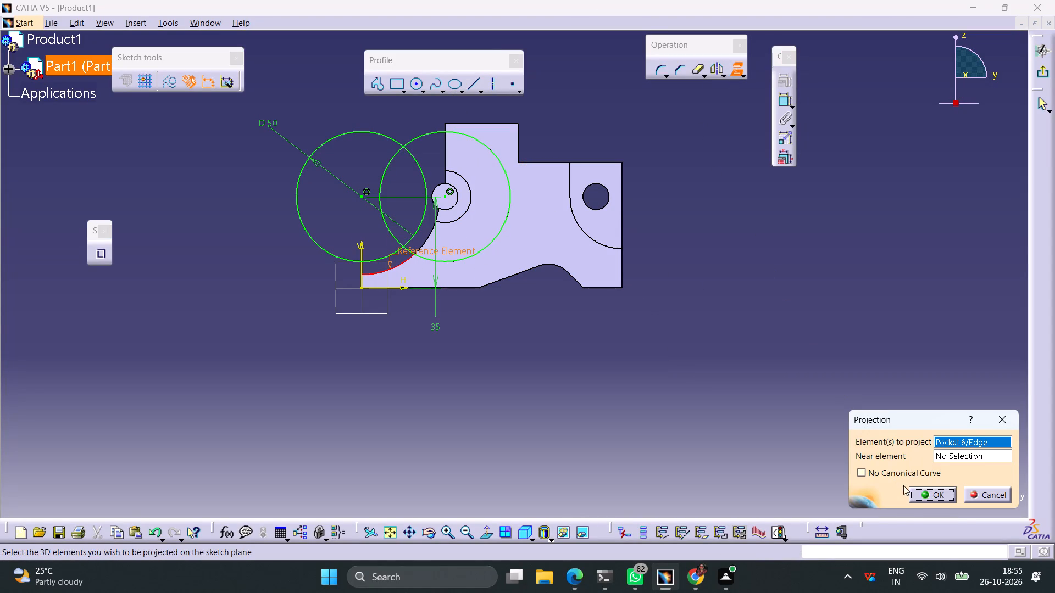
click(931, 497)
click(499, 422)
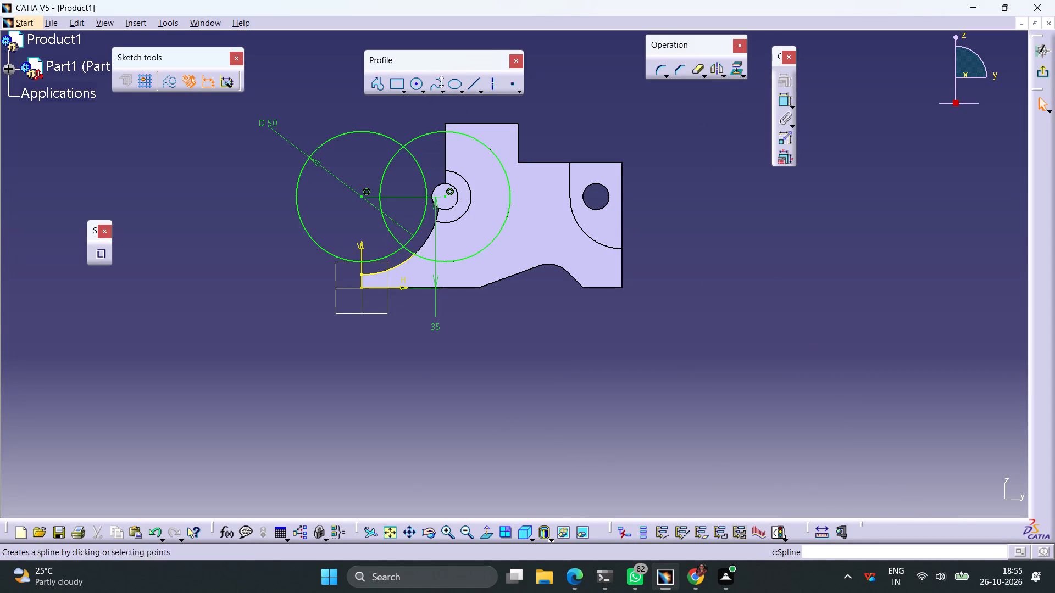
Draw a vertical line along the vertical axis from the projected arc's lower end up to the bottom of the 50 mm circle.
click(473, 83)
ctrl+middle_drag(379, 381, 379, 382)
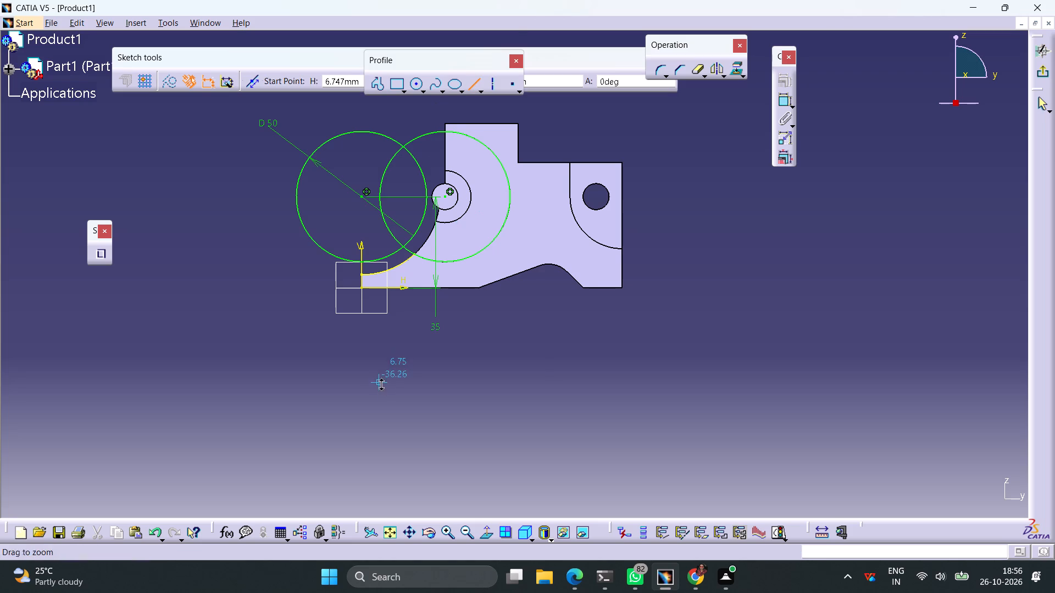
ctrl+middle_drag(379, 382, 382, 340)
middle_drag(332, 389, 477, 392)
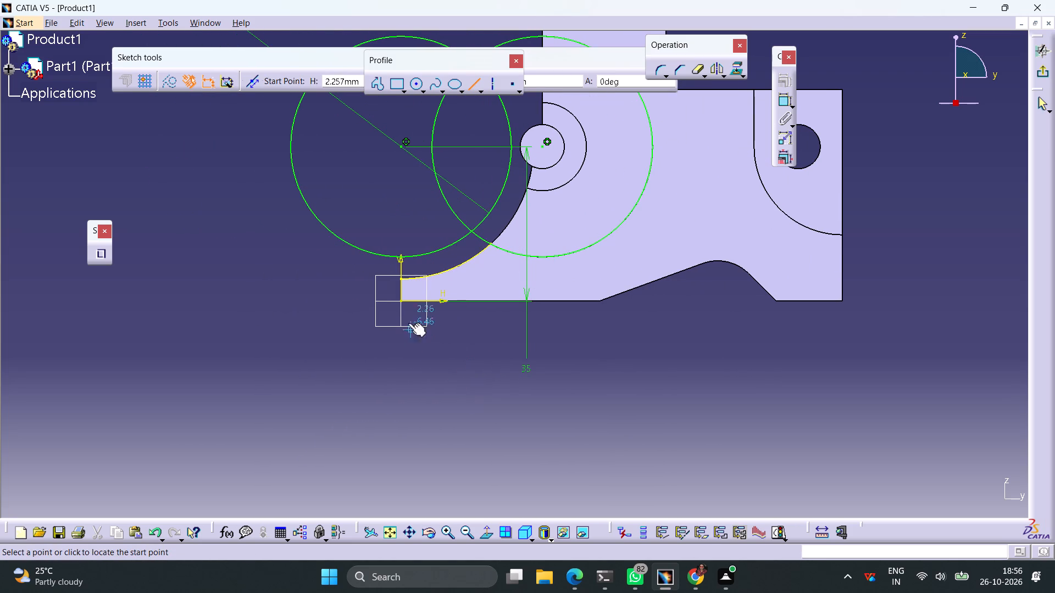
click(400, 280)
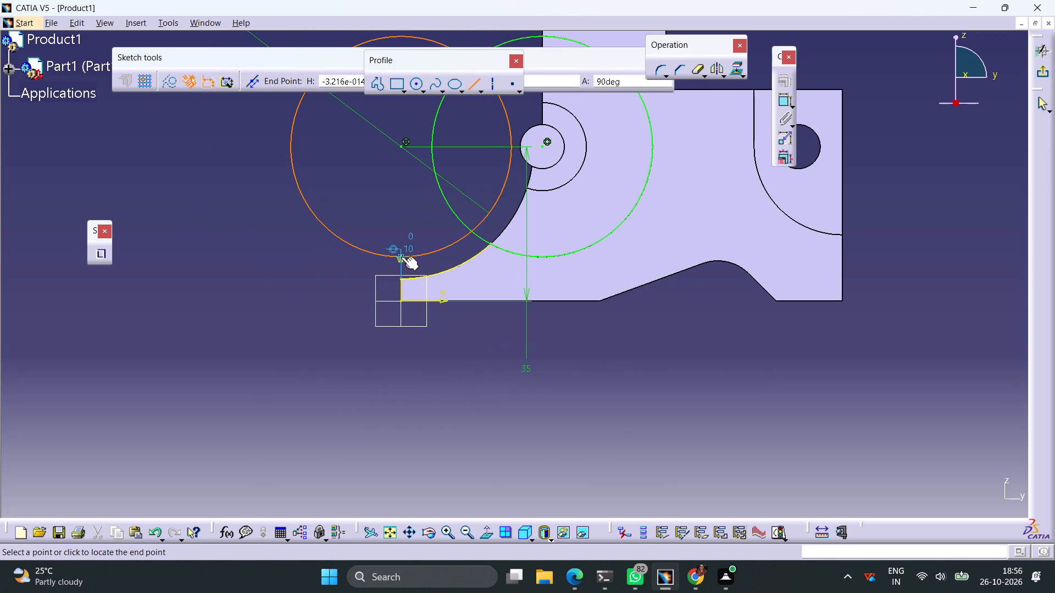
click(401, 256)
click(404, 217)
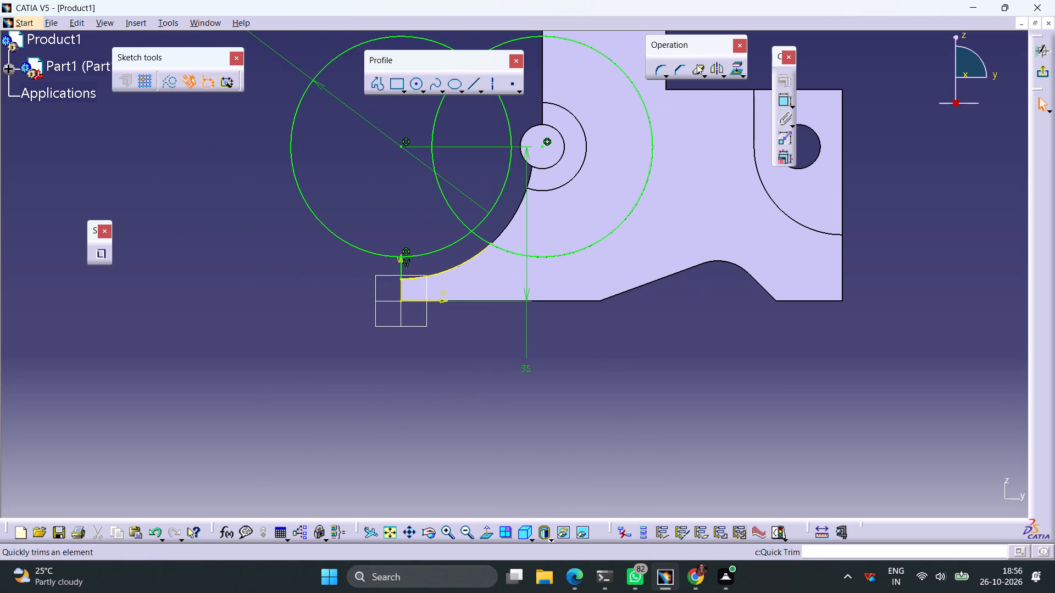
Quick Trim the two circles down to the arcs that close the small profile above the projected arc, and exit the sketch.
click(696, 72)
click(501, 186)
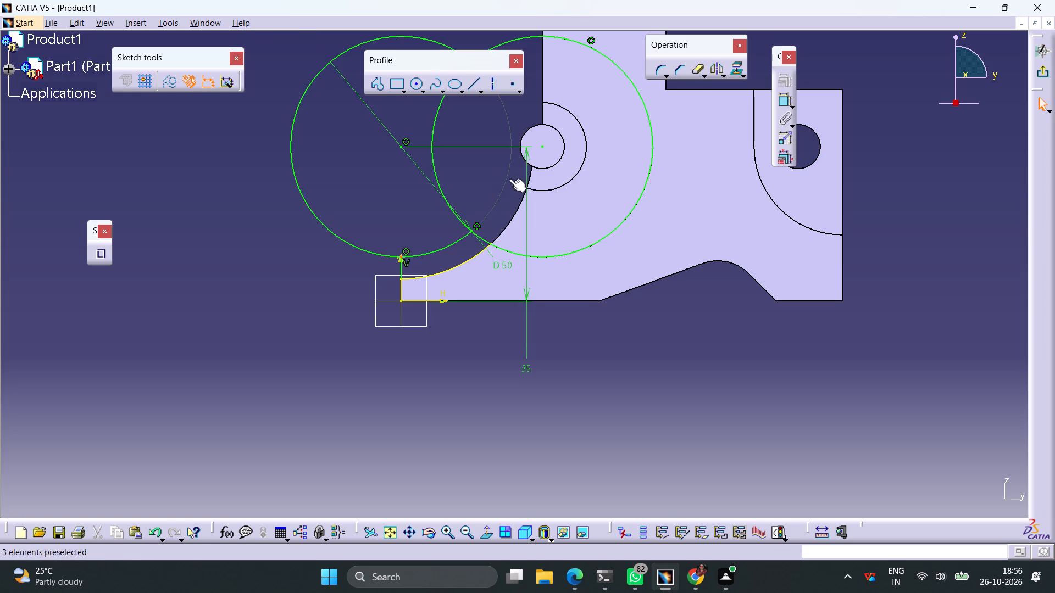
click(694, 71)
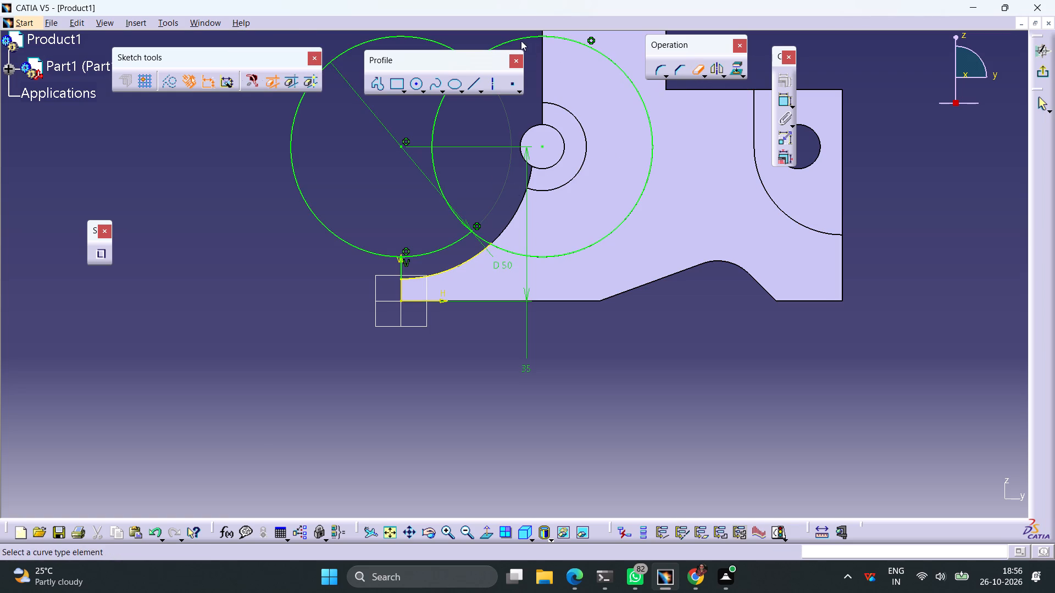
click(522, 38)
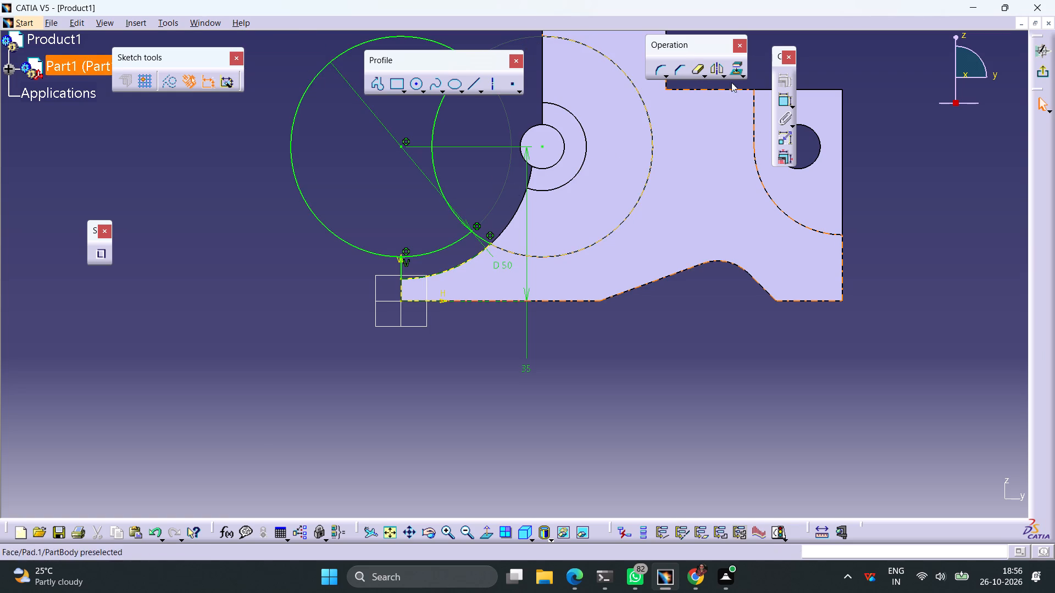
click(692, 66)
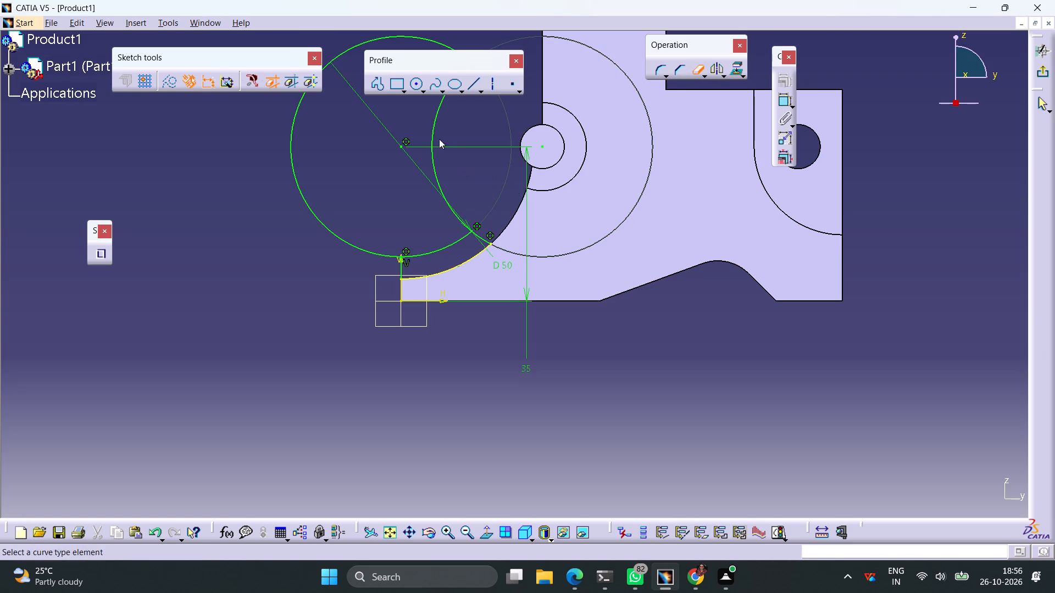
click(432, 133)
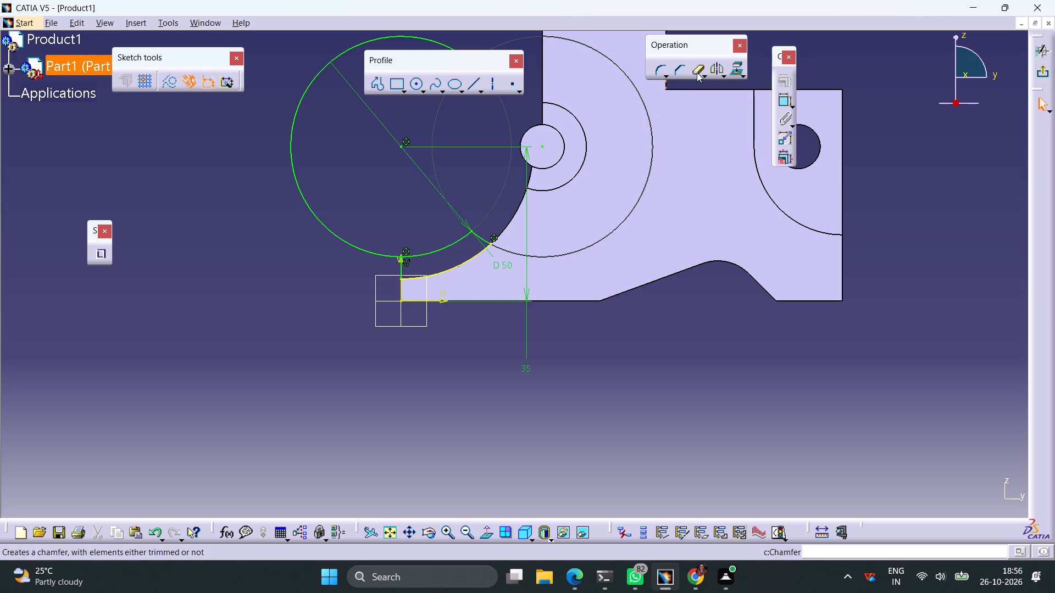
click(697, 72)
click(348, 243)
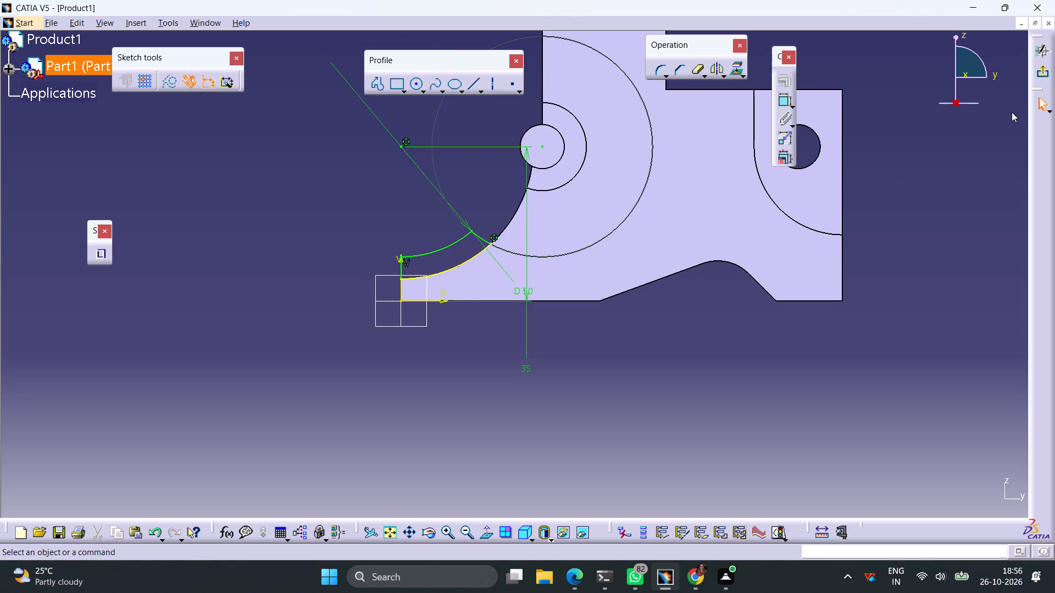
click(1041, 77)
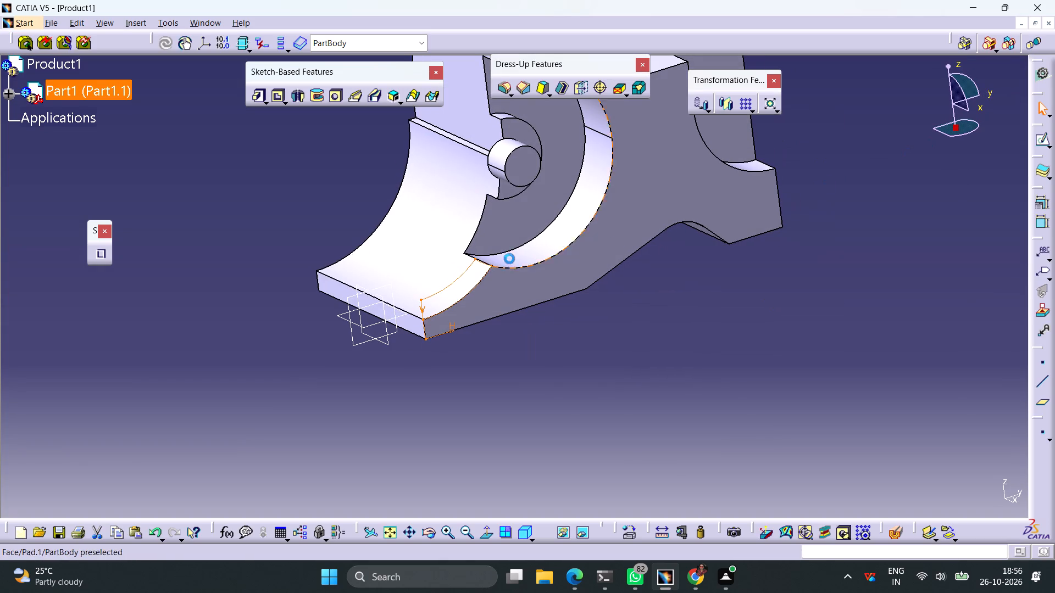
Pad the closed arc profile by 8 mm in the reversed direction.
click(253, 96)
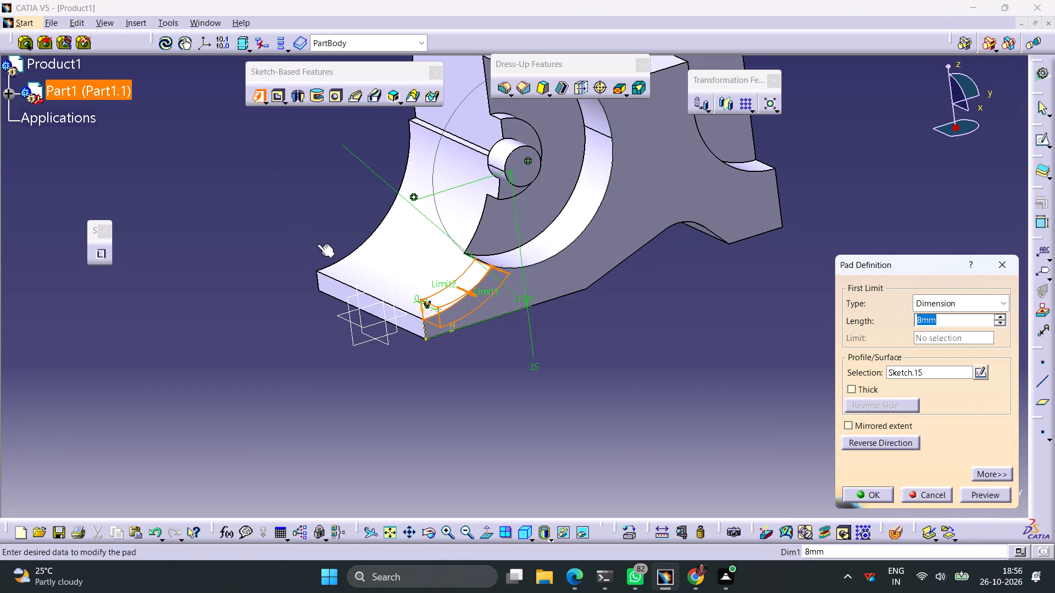
middle_drag(584, 413, 548, 410)
right_drag(574, 407, 548, 410)
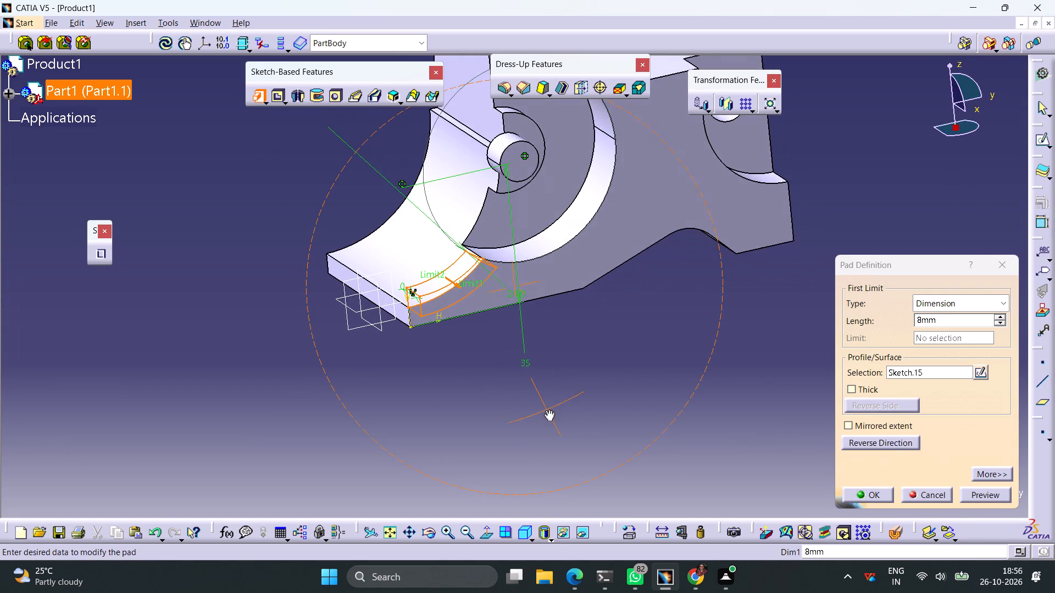
right_drag(548, 410, 548, 411)
middle_drag(548, 410, 550, 412)
click(876, 442)
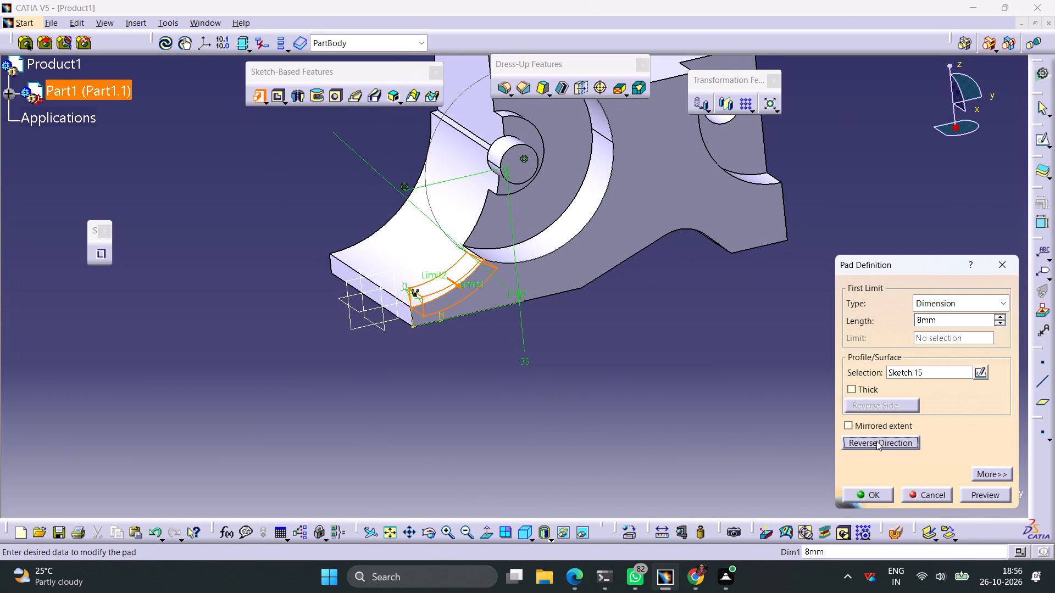
click(866, 495)
click(747, 423)
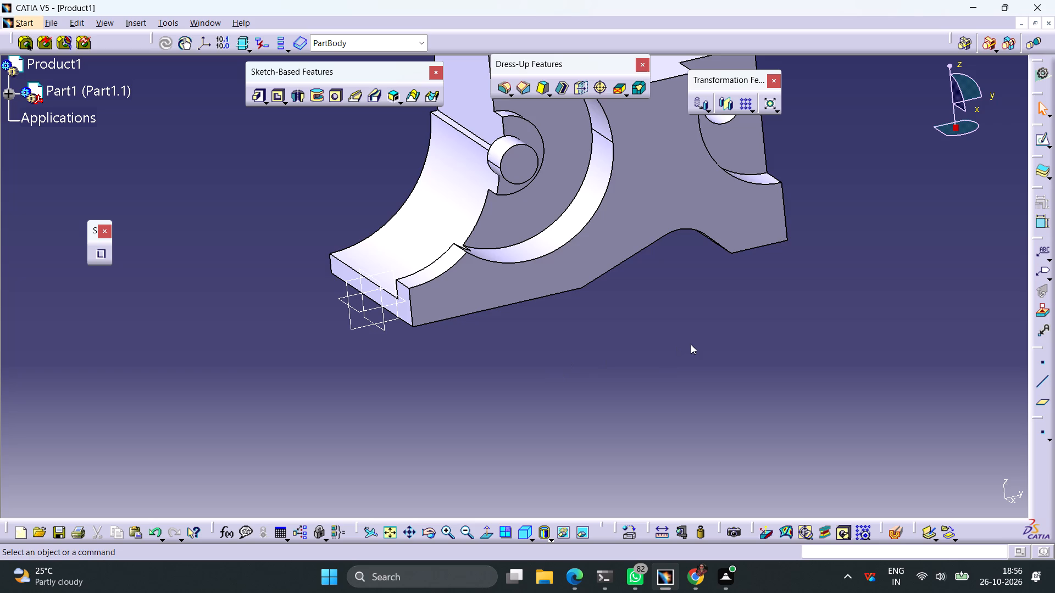
Save the part as Part1 in CATPart format in the internship folder.
ctrl+middle_drag(673, 325, 672, 373)
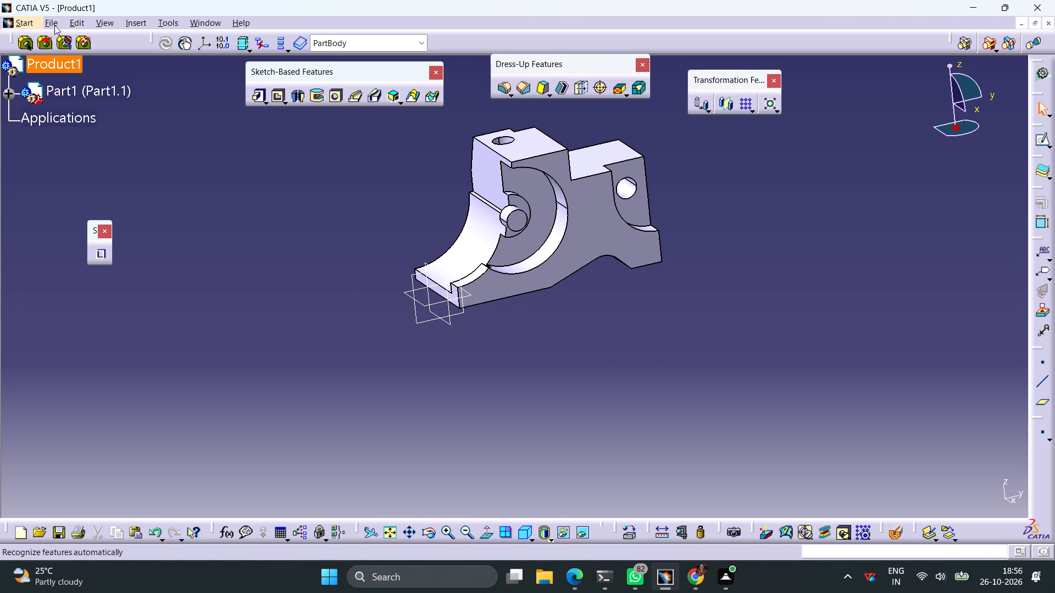
click(54, 24)
click(101, 150)
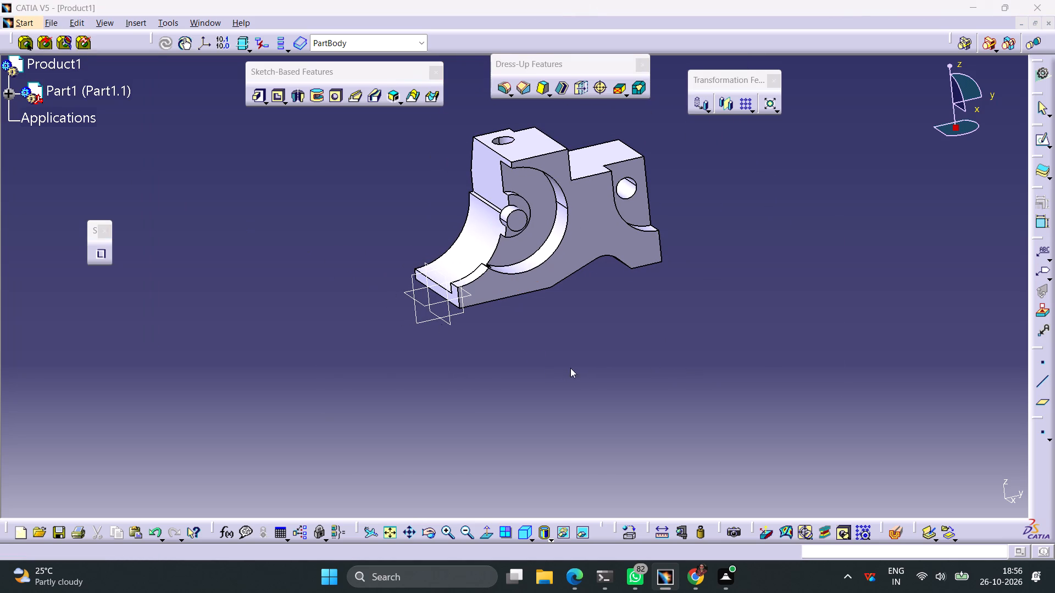
click(724, 400)
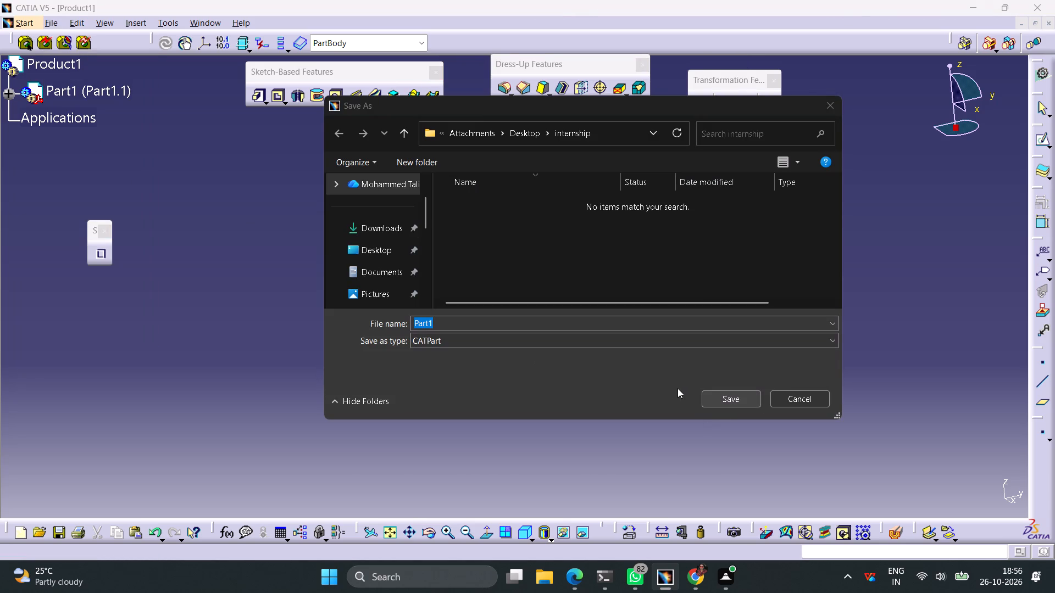
click(632, 321)
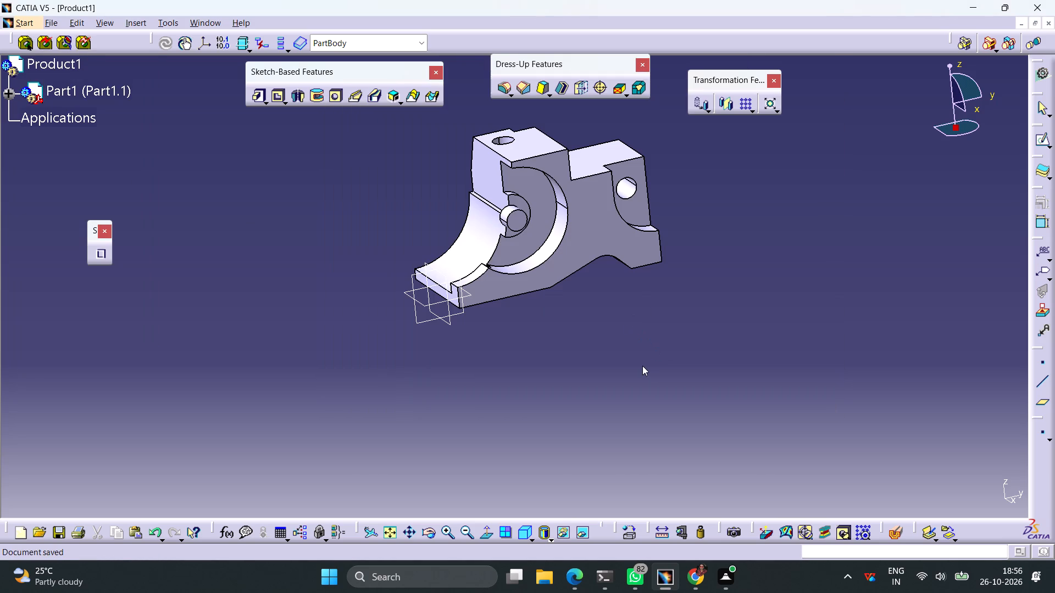
Save another copy of Part1 in igs format in the internship folder.
click(53, 21)
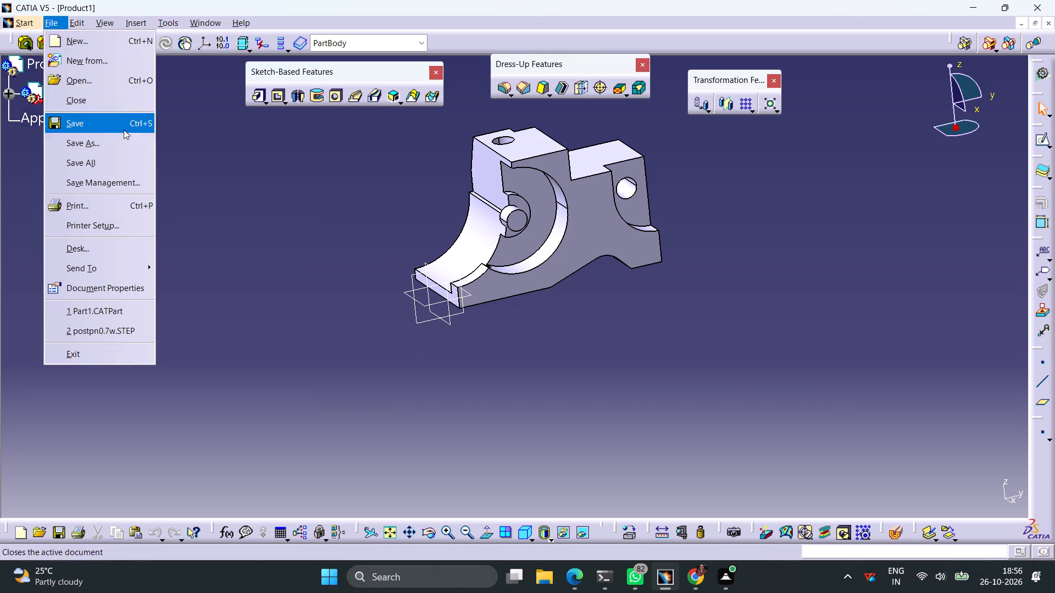
click(107, 141)
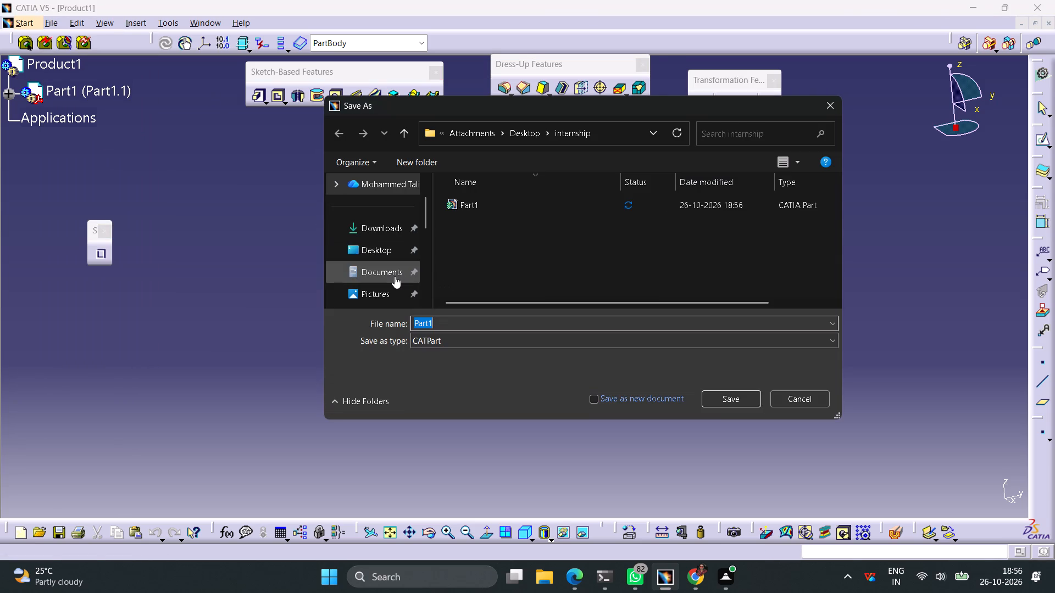
click(474, 341)
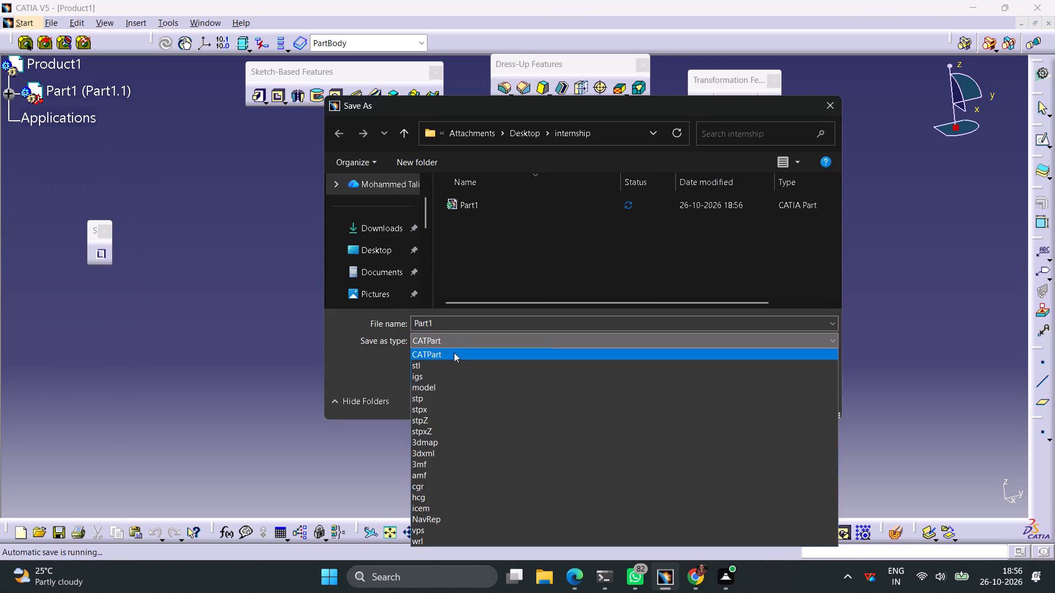
click(433, 376)
click(720, 406)
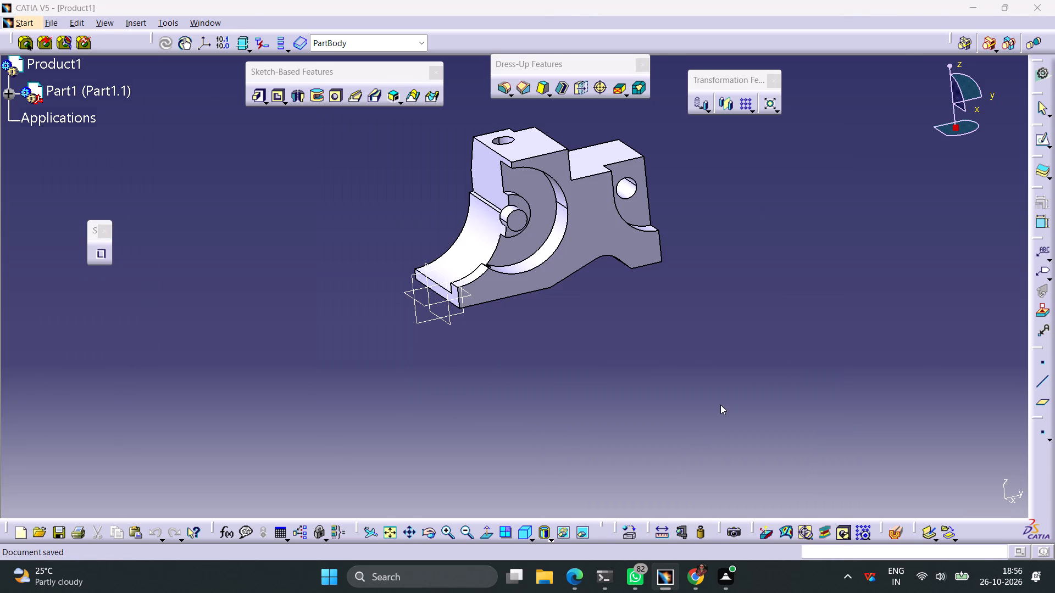
Create a new ISO drawing with the A2 ISO sheet style in landscape orientation.
key(ctrl+n)
key(d)
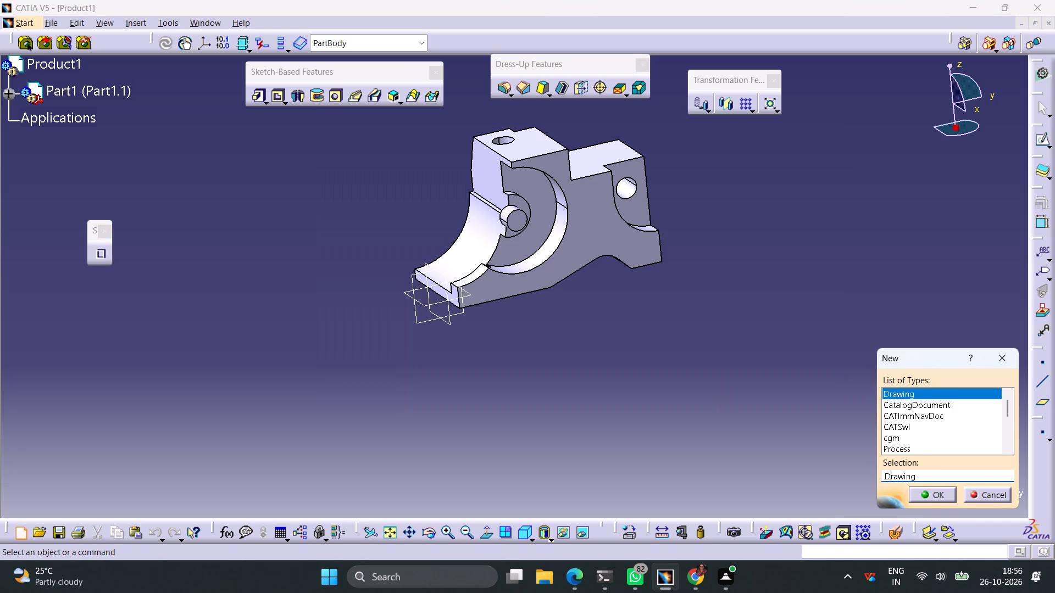
key(Return)
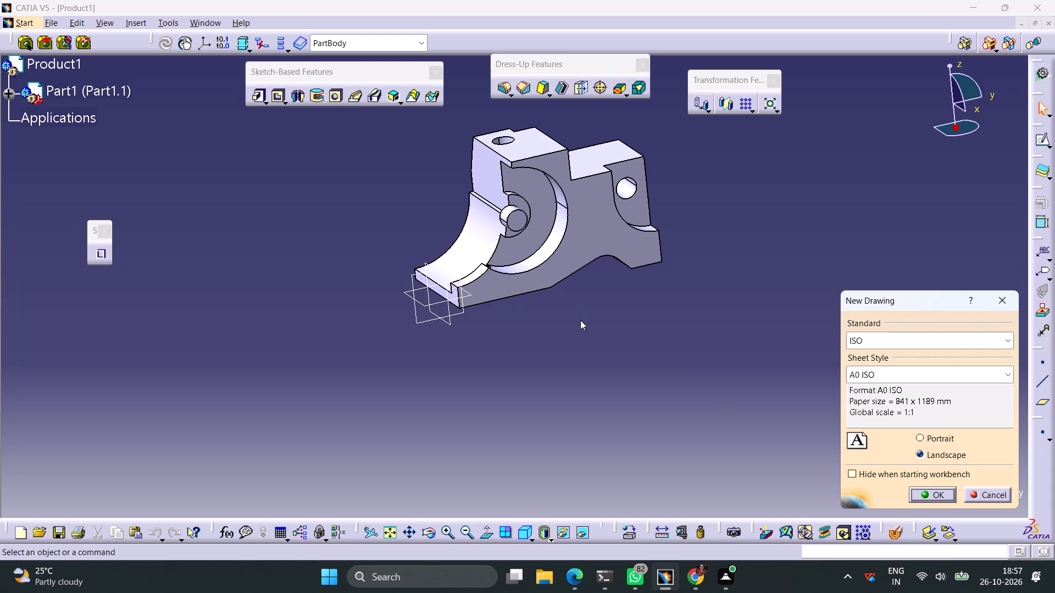
click(1009, 376)
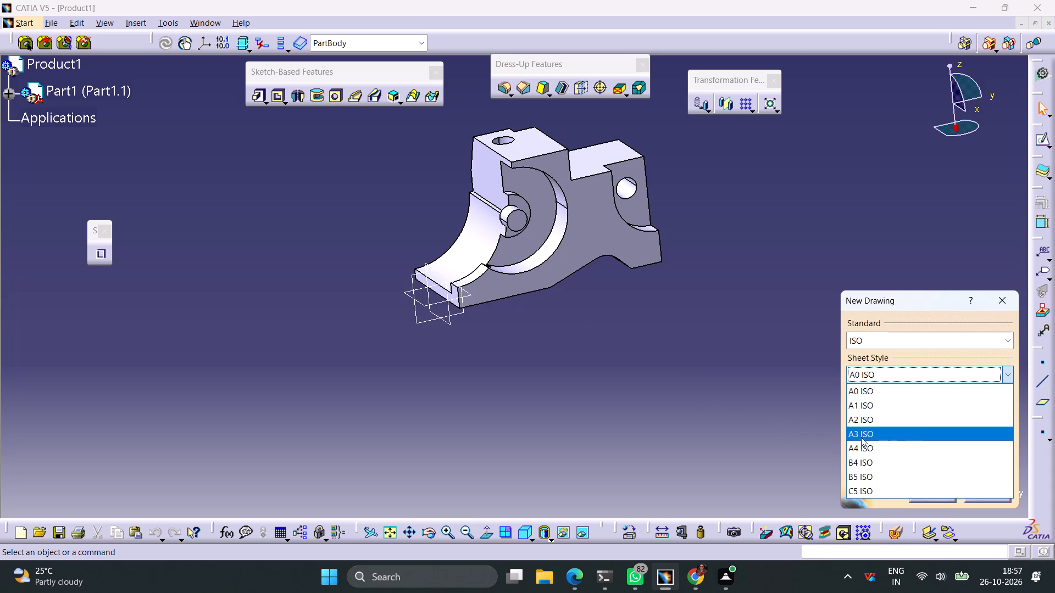
click(871, 422)
click(928, 497)
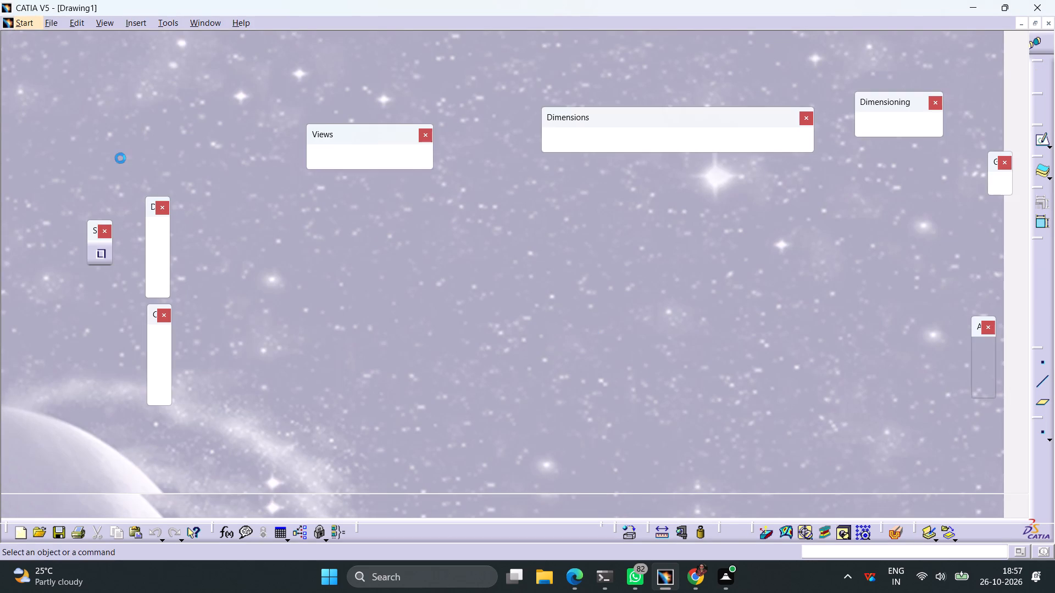
Set the projection method of Sheet.1 to third angle standard.
right_click(82, 103)
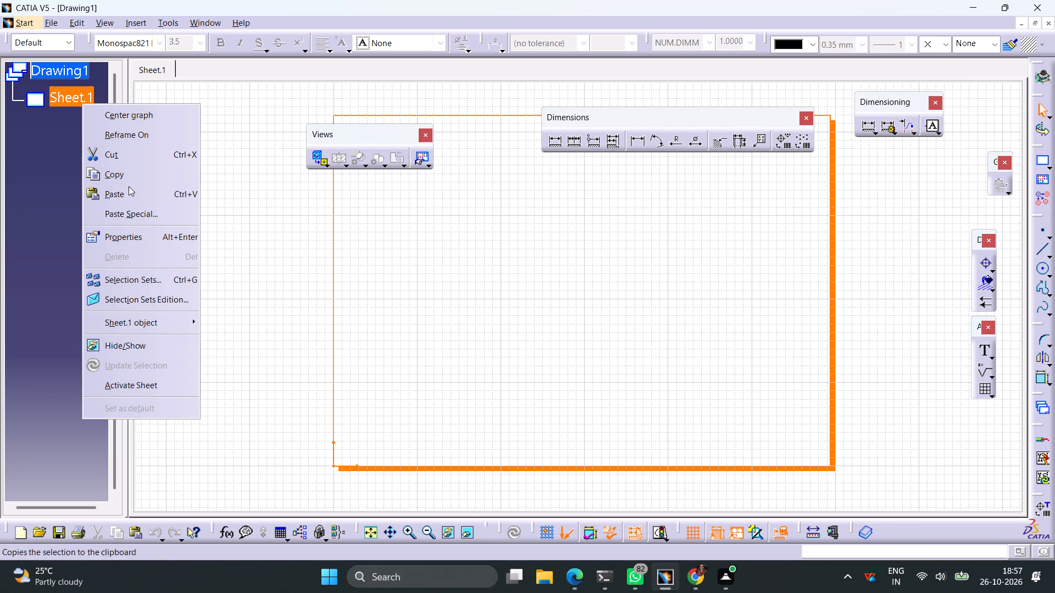
click(136, 241)
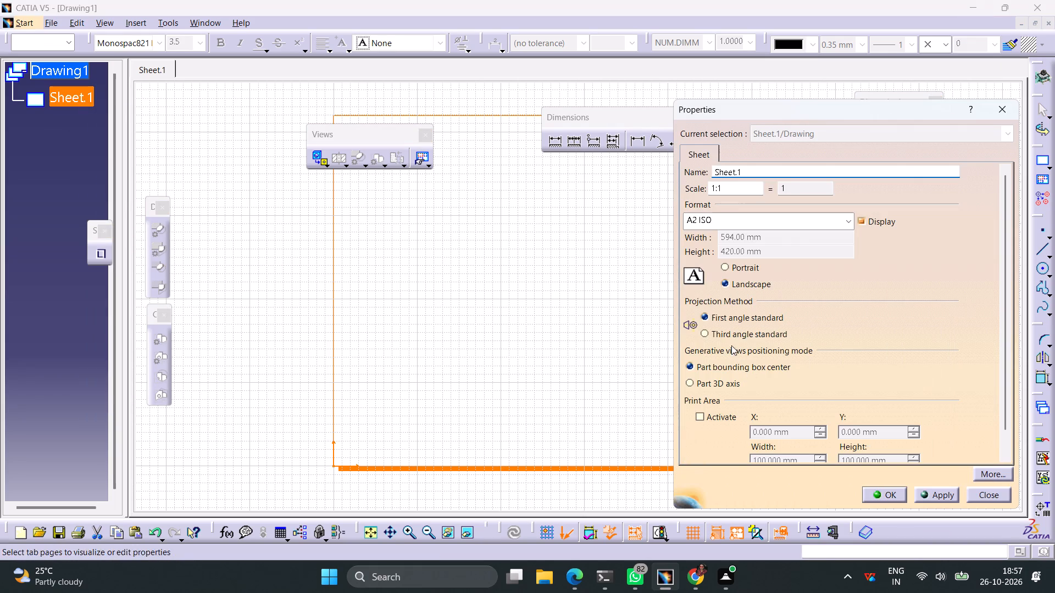
click(733, 332)
click(946, 498)
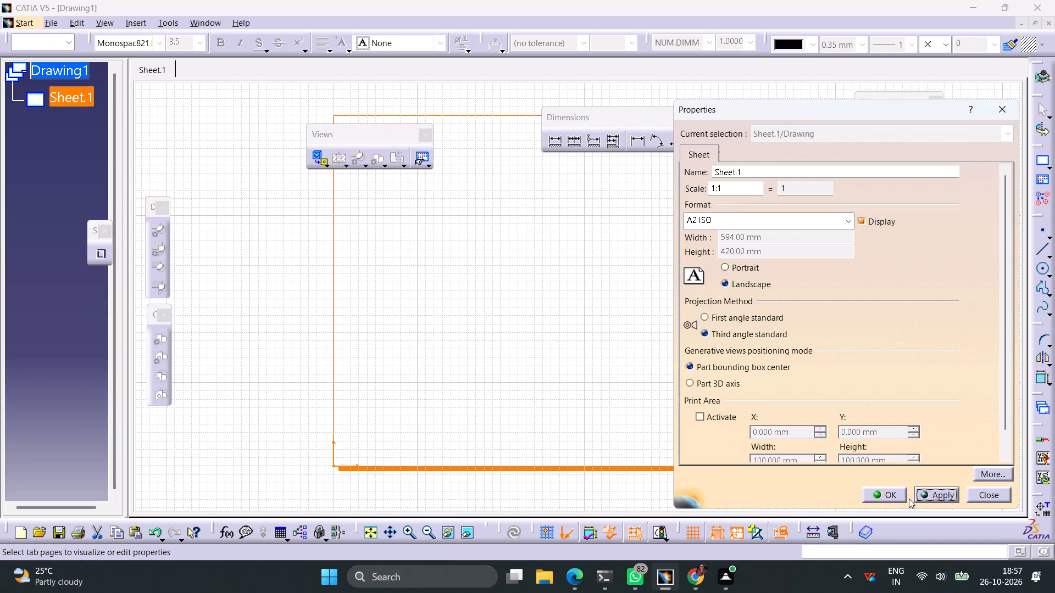
click(896, 499)
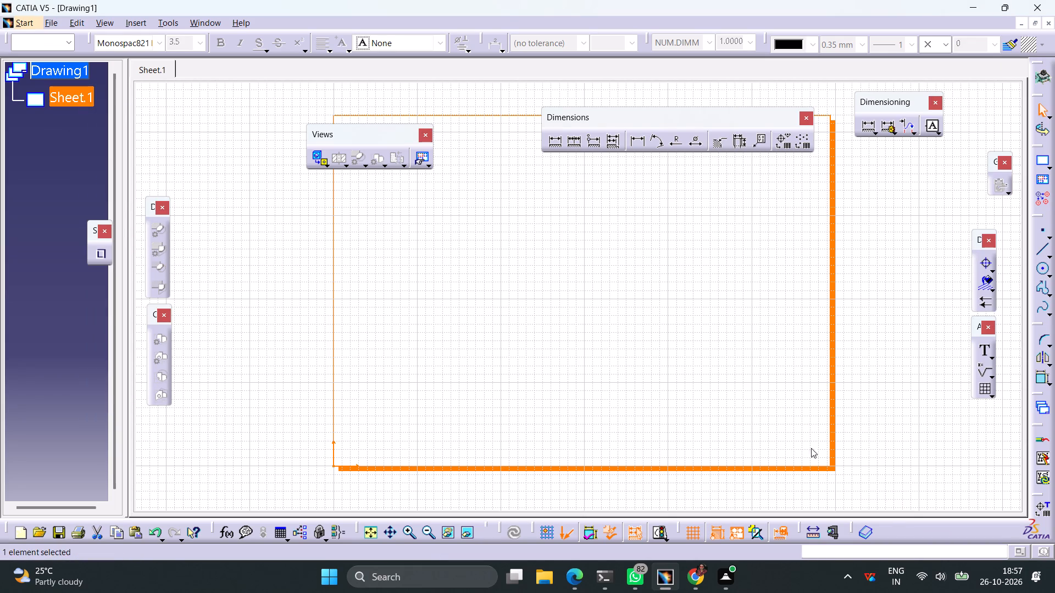
Create a frame and title block in the sheet background using the Drawing Titleblock Sample Enovia 1 style.
click(80, 20)
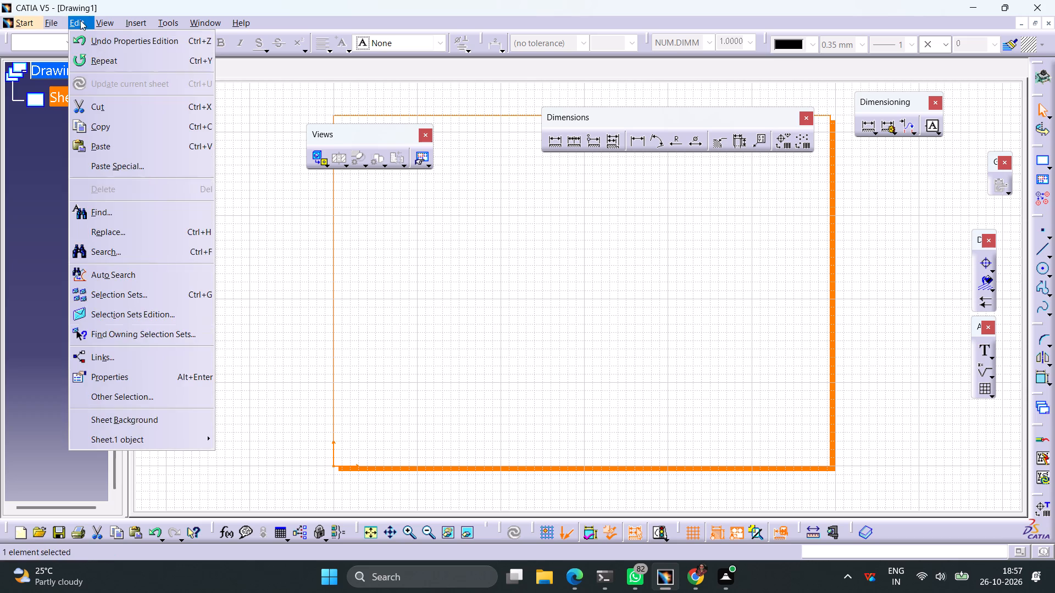
click(135, 422)
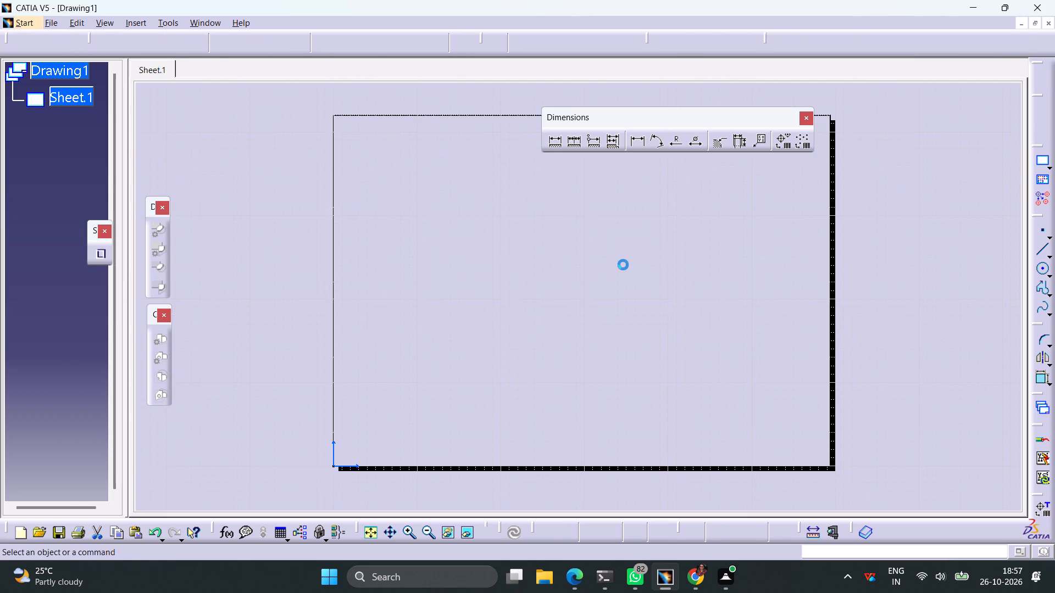
click(912, 179)
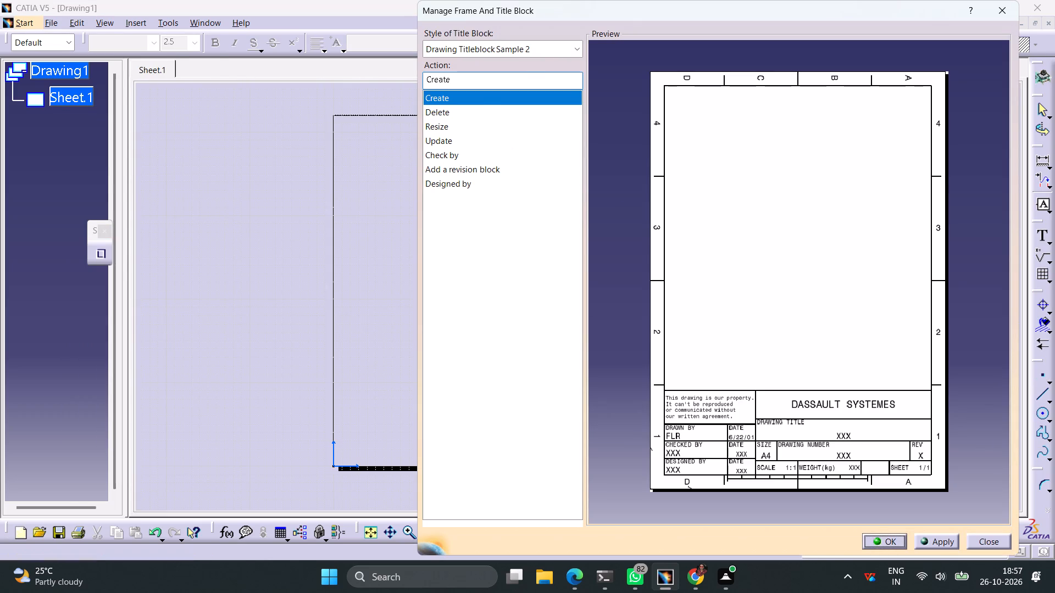
click(552, 54)
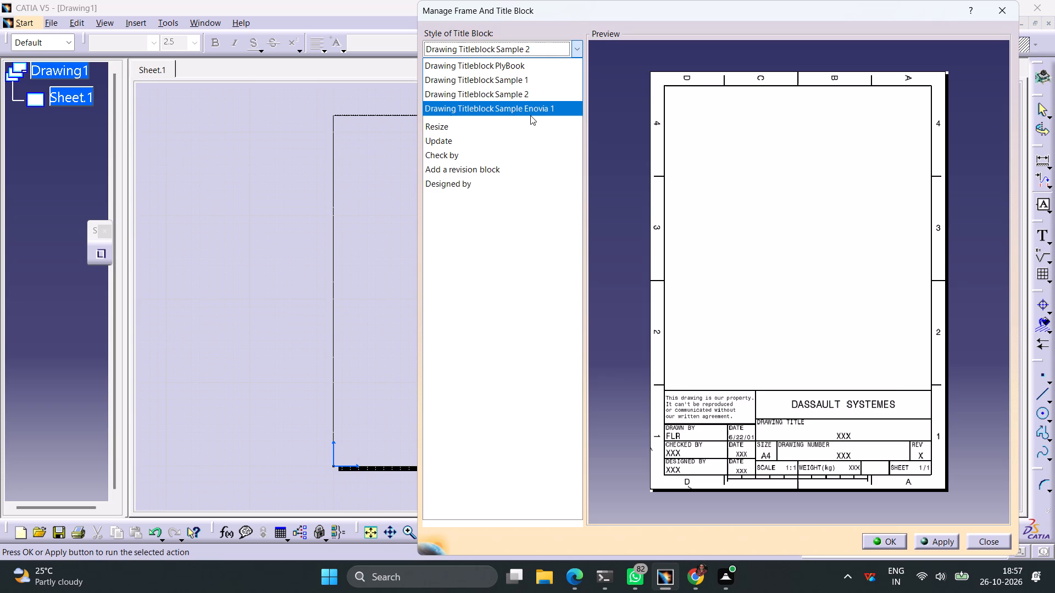
click(535, 109)
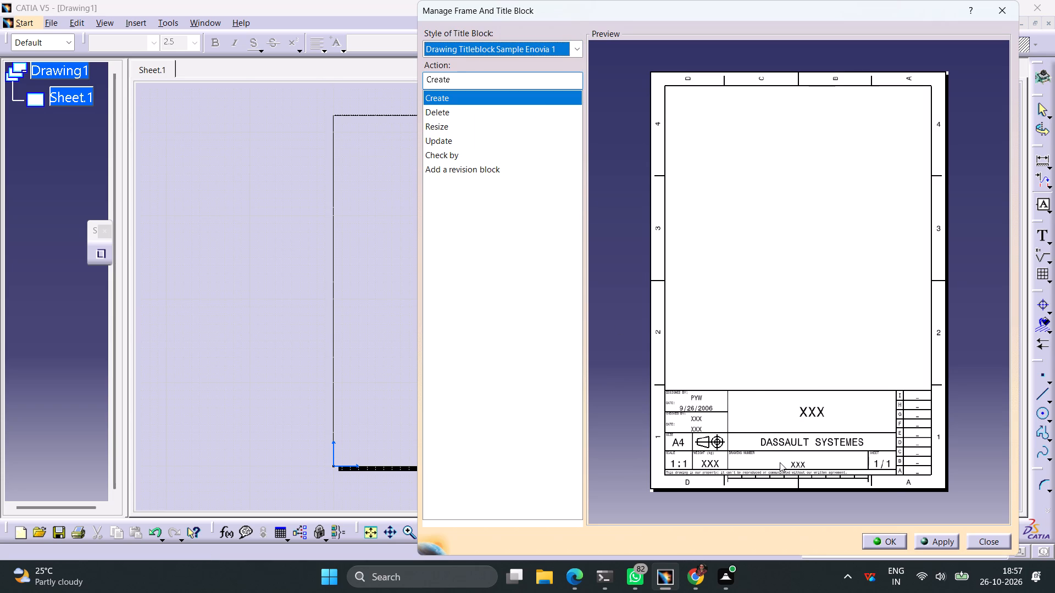
click(935, 544)
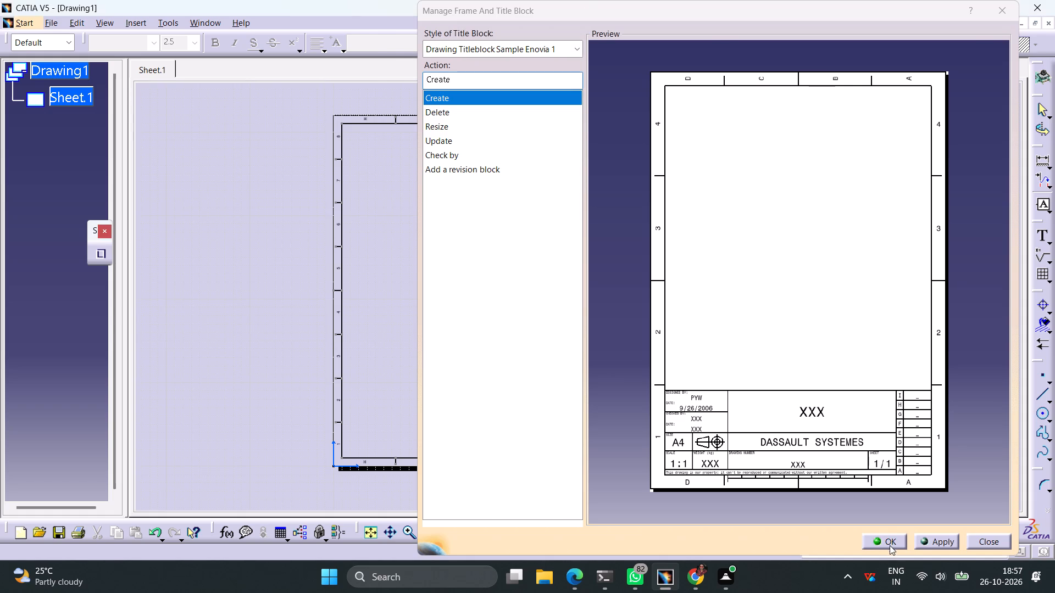
click(890, 545)
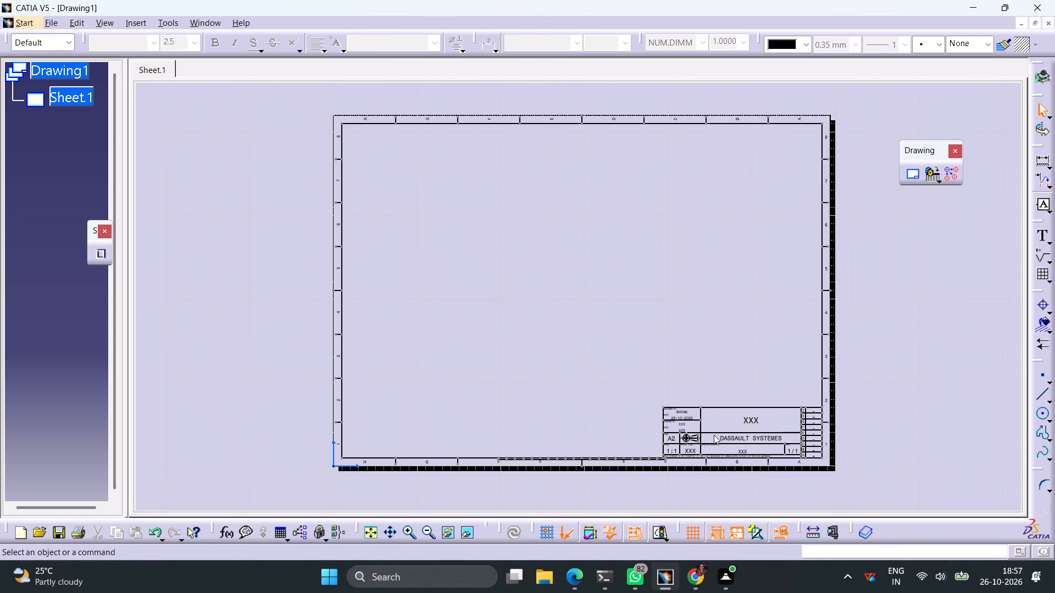
ctrl+middle_drag(715, 472, 706, 427)
middle_drag(740, 464, 658, 351)
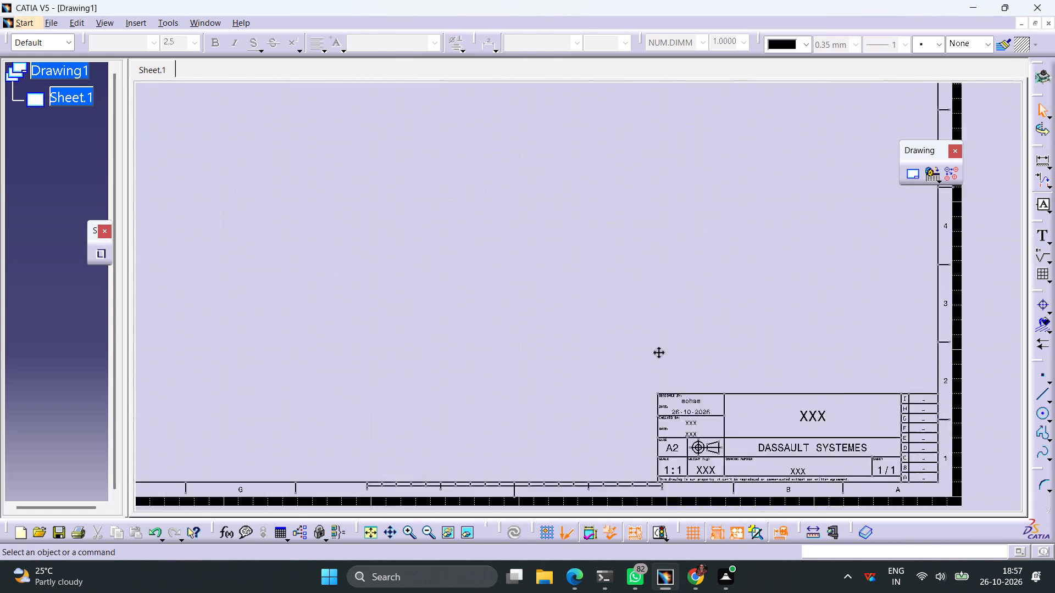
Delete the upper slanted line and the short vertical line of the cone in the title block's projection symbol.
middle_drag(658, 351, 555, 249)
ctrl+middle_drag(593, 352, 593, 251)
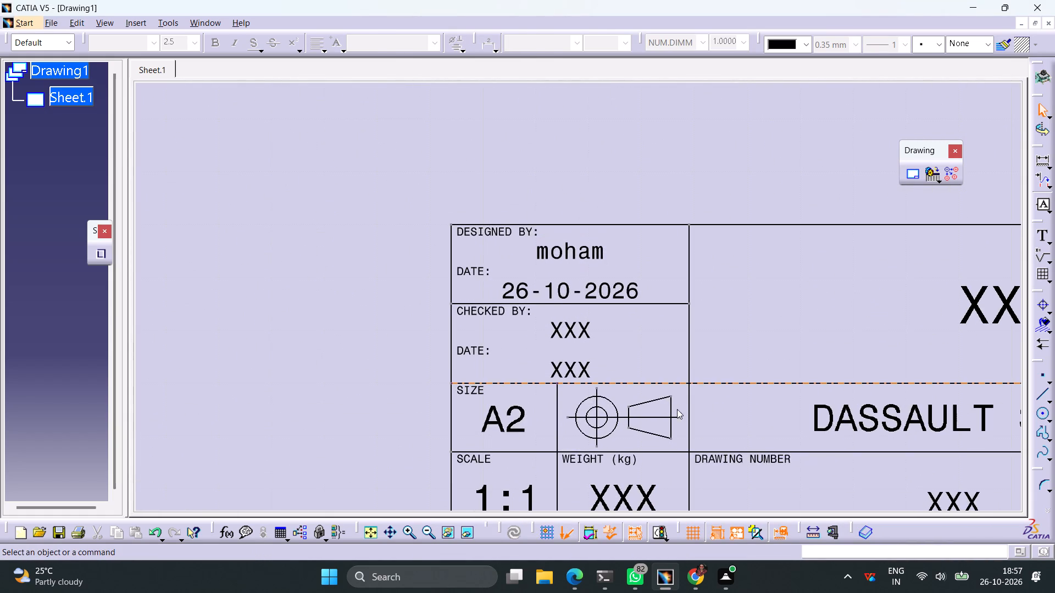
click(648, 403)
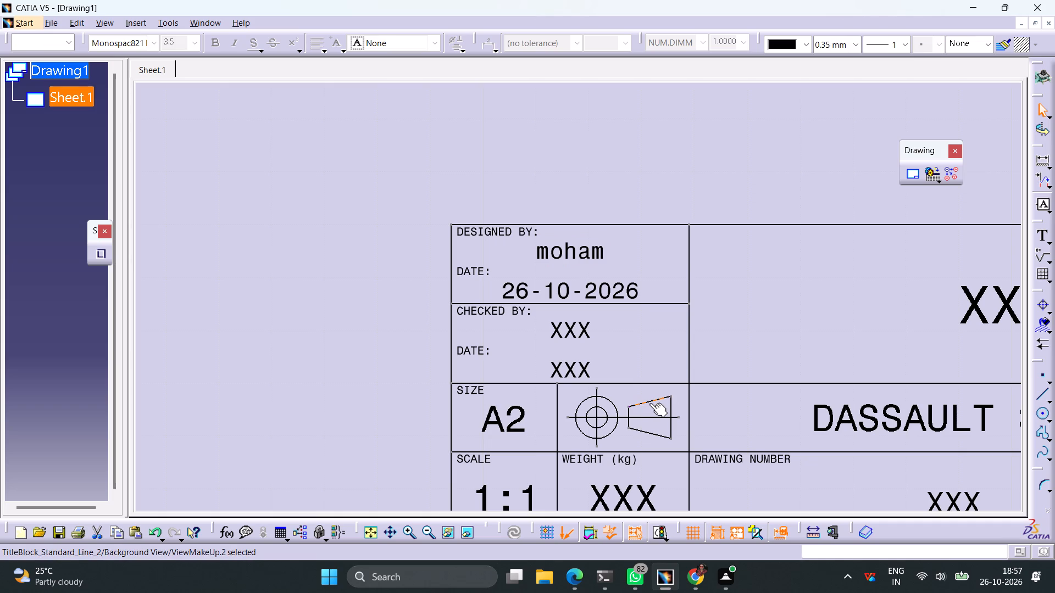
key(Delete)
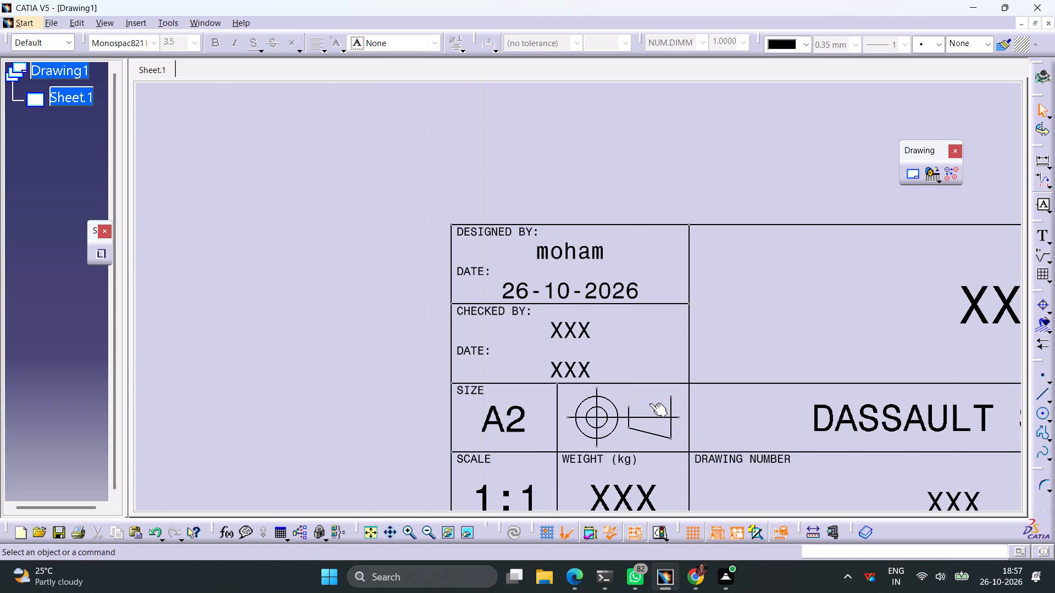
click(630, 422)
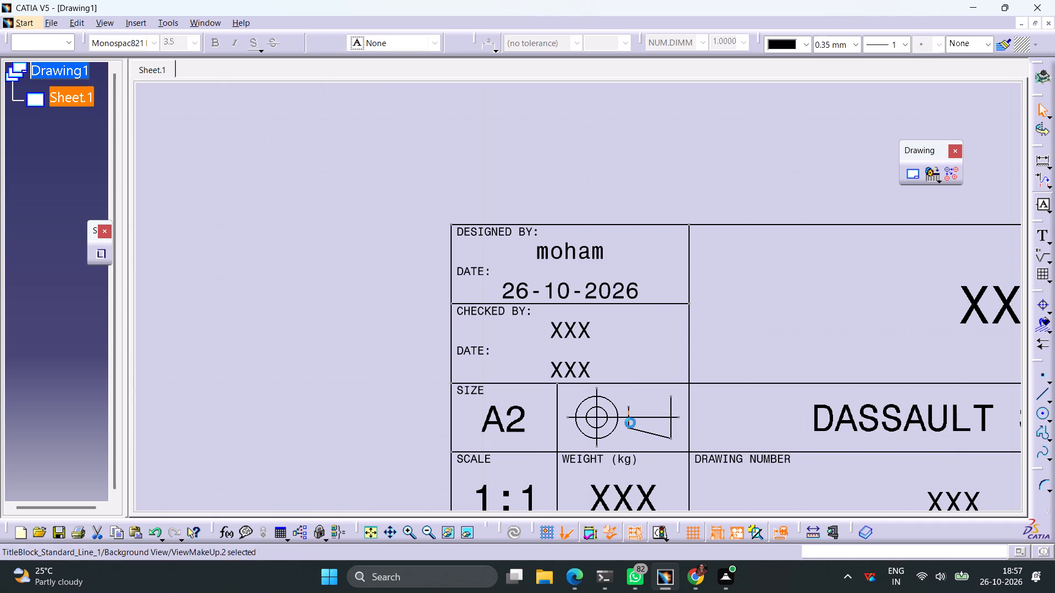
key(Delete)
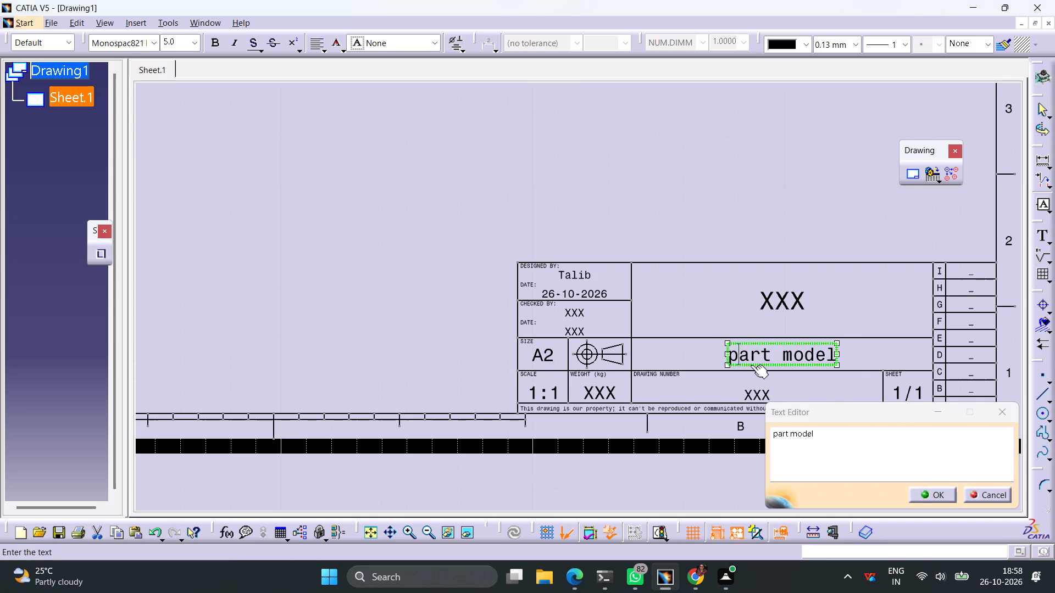
Capitalise the company text in the title block as Part model.
key(BackSpace)
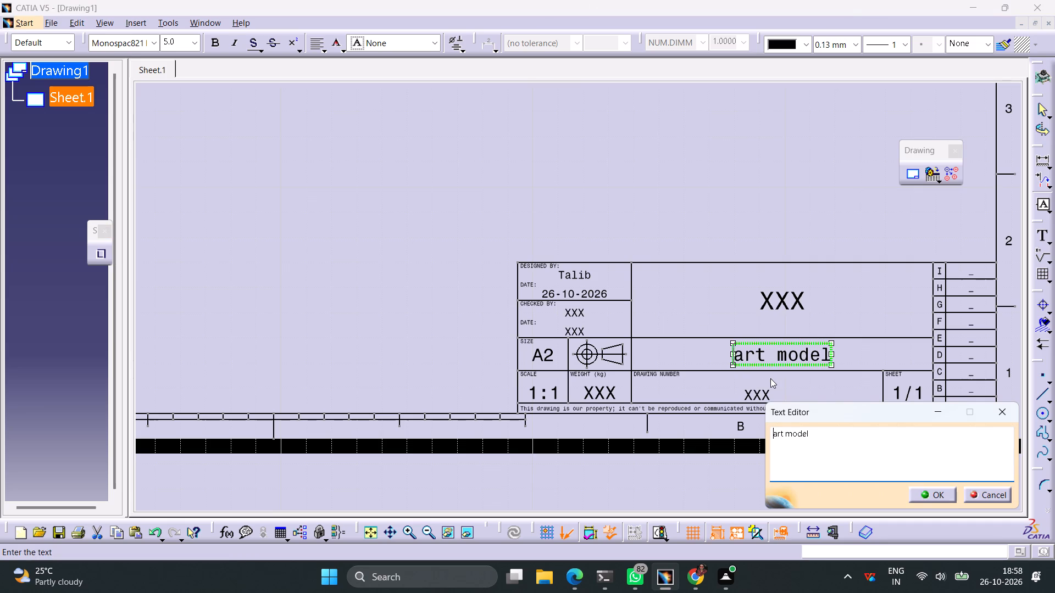
key(p)
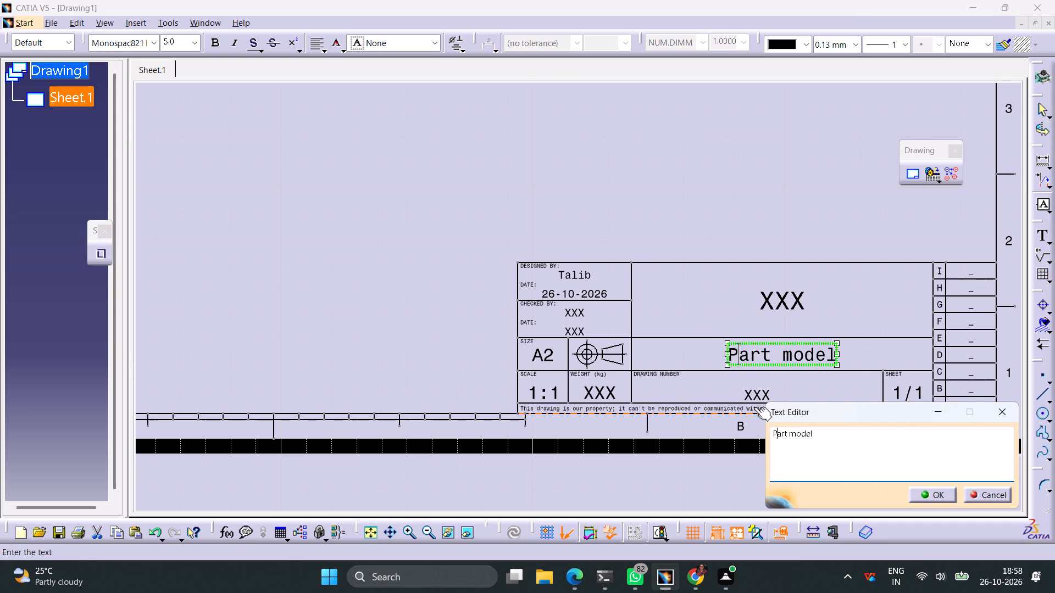
Replace the placeholder in the large title cell of the title block with INTERNSHIP.
double_click(780, 294)
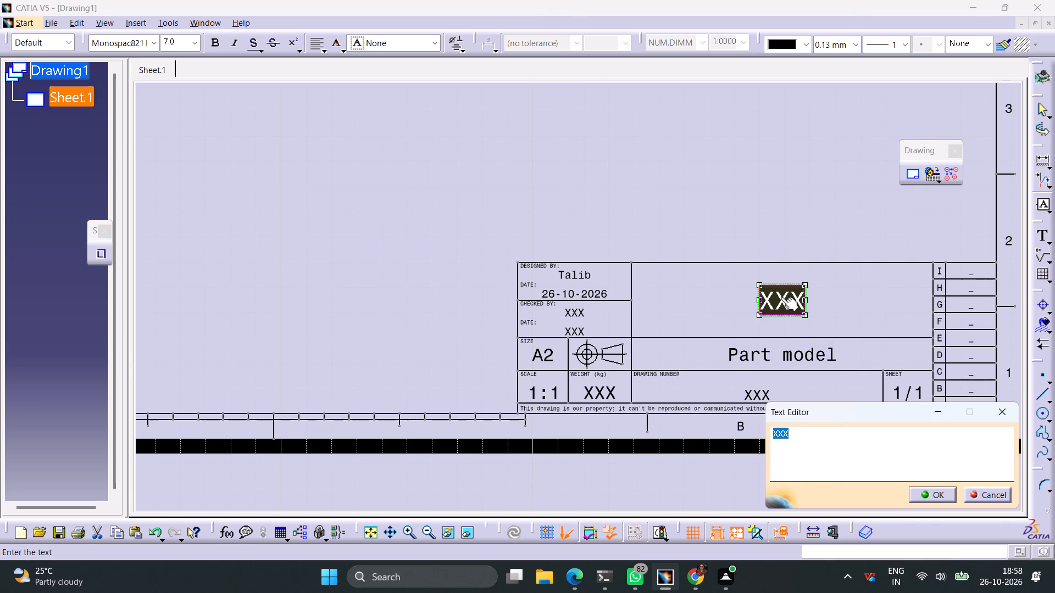
text(INTER)
key(m)
key(BackSpace)
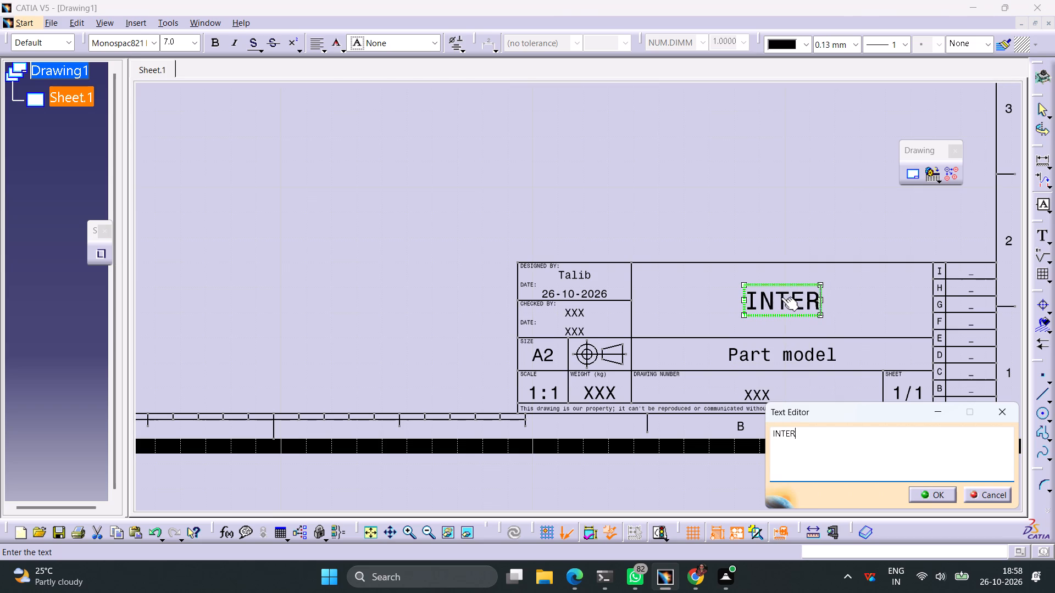
text(NSHIP)
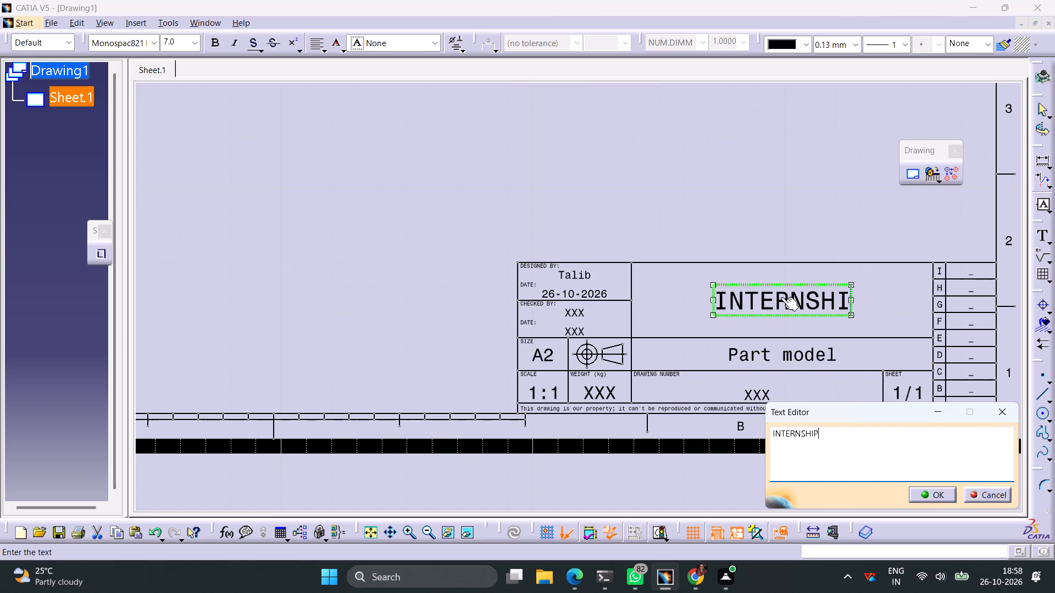
click(946, 498)
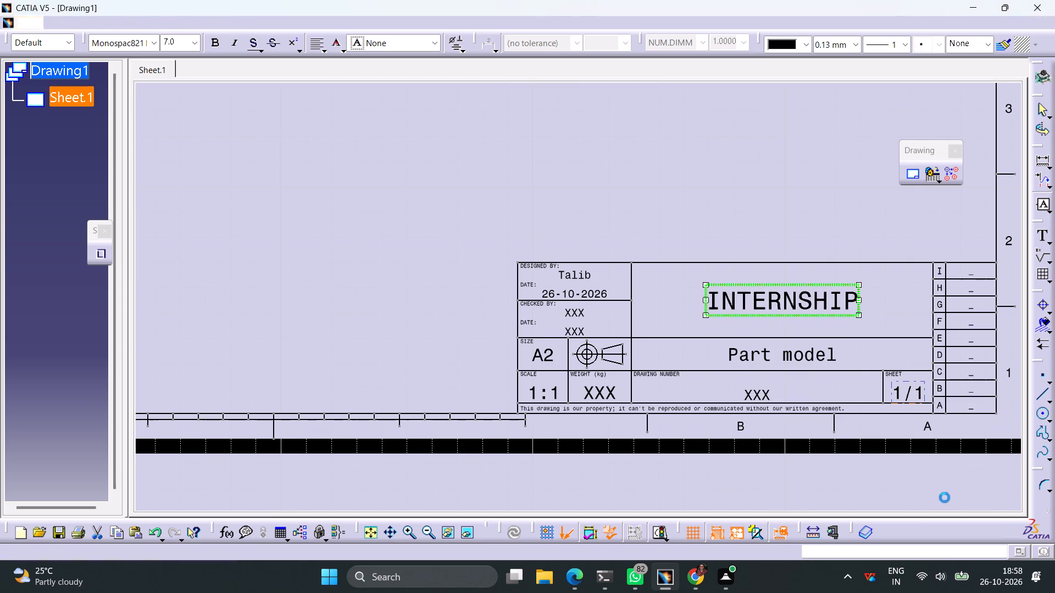
Set the drawing number in the title block to 01.
click(754, 395)
click(754, 396)
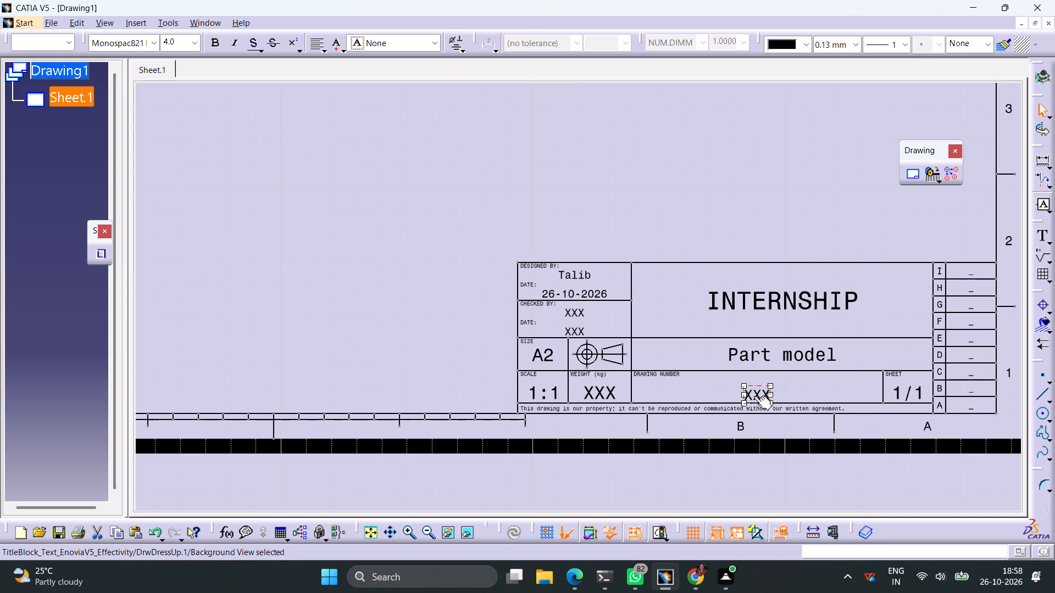
double_click(754, 396)
text(01)
key(Return)
Colour the drawing number 01 yellow and the title text INTERNSHIP red in the title block.
ctrl+middle_drag(619, 171, 609, 221)
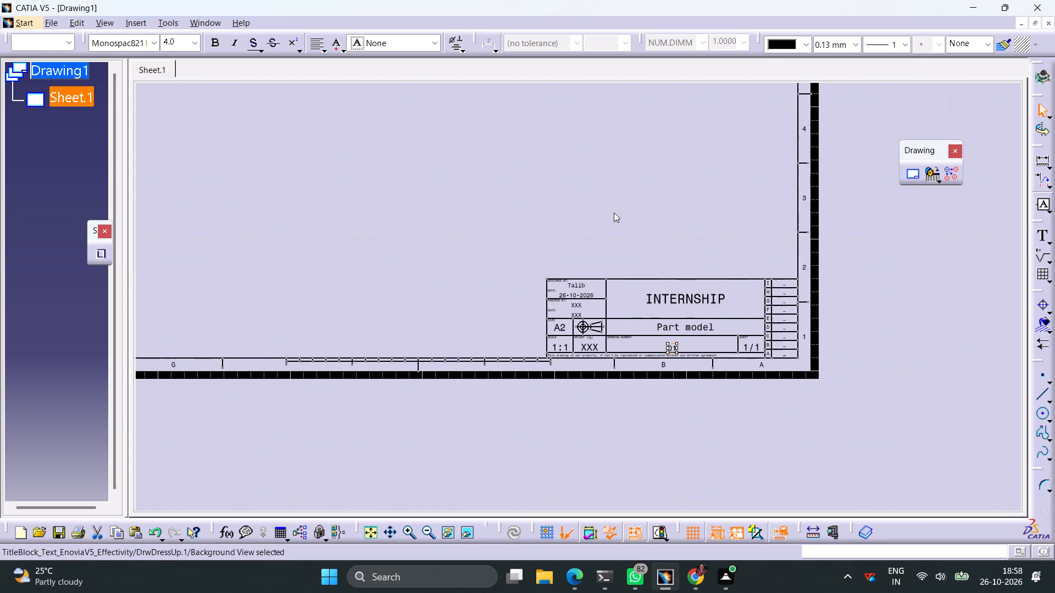
click(802, 47)
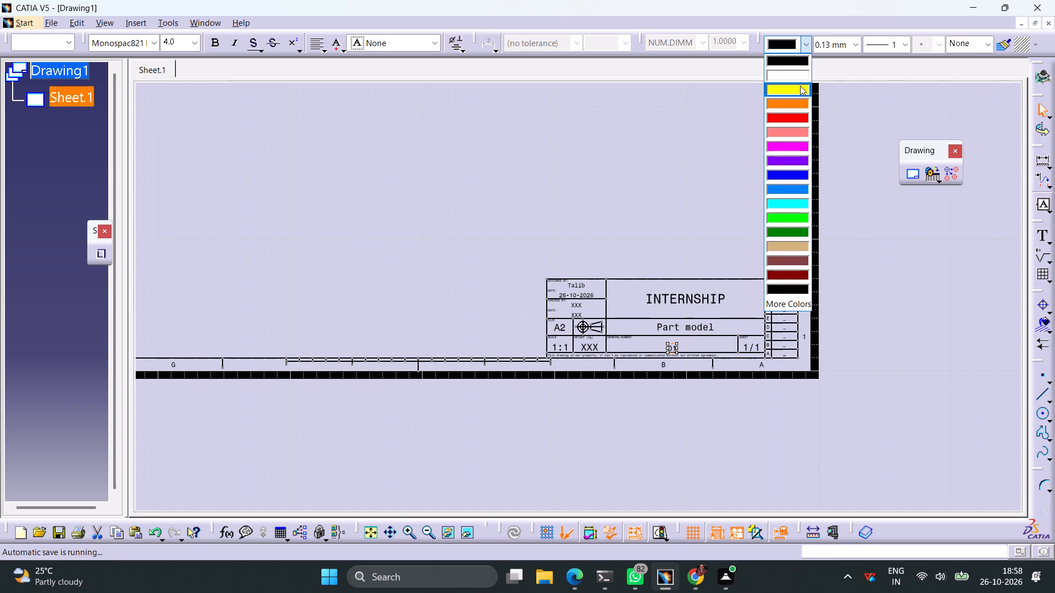
click(800, 86)
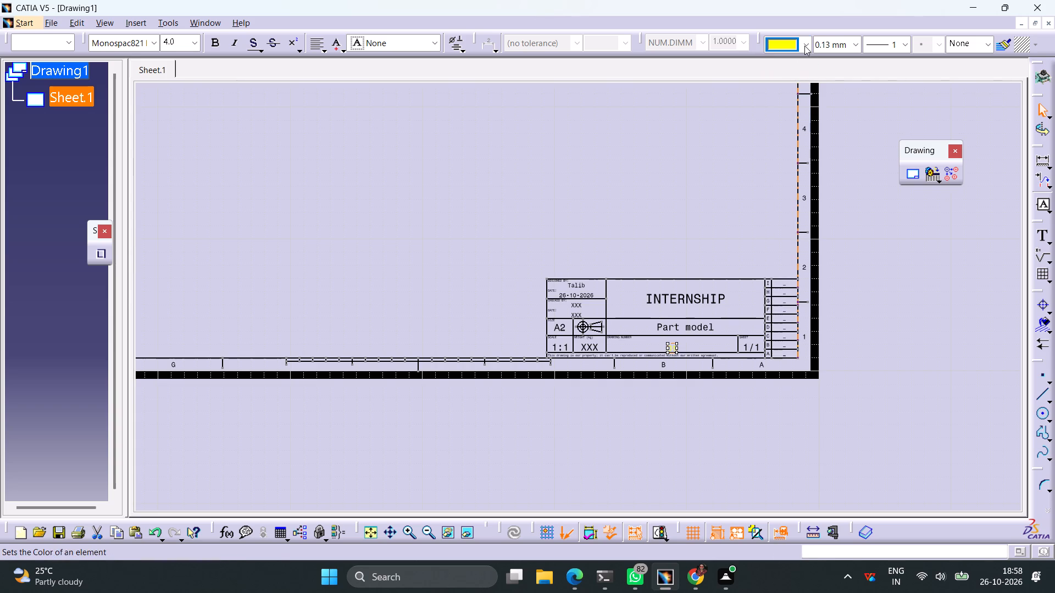
click(681, 228)
click(696, 293)
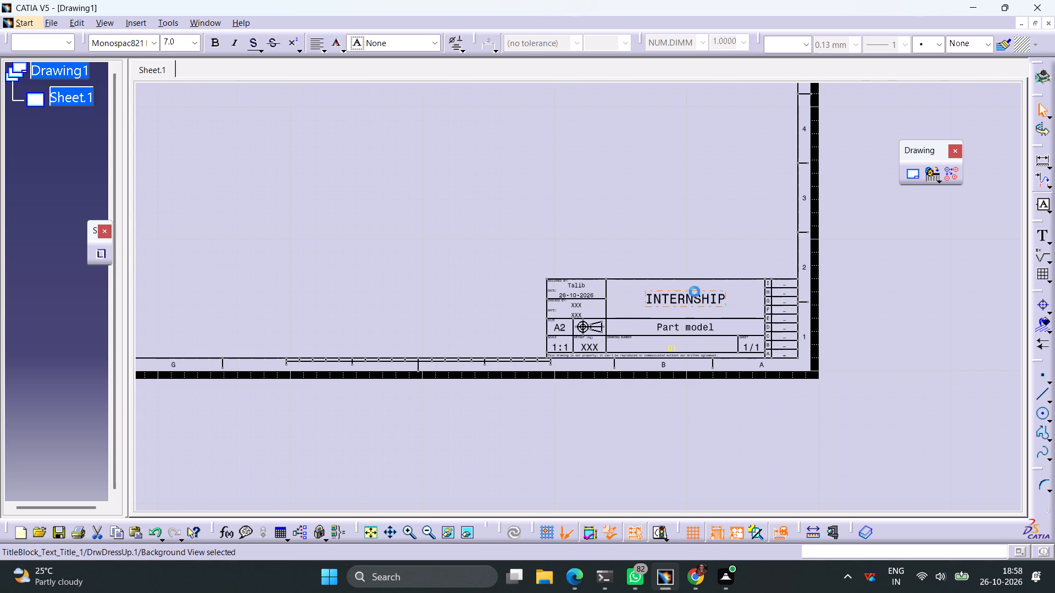
click(804, 48)
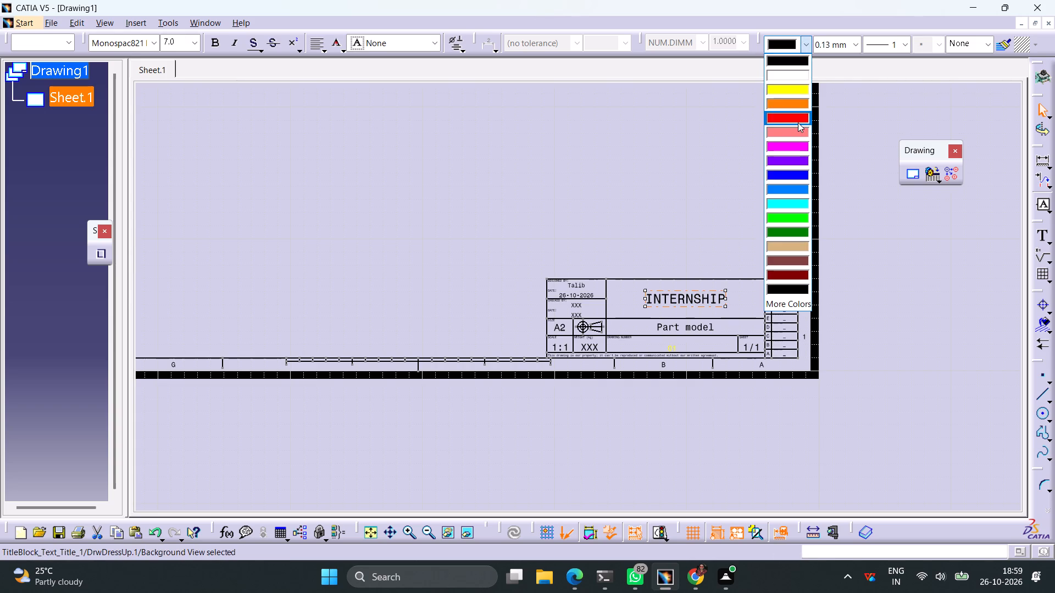
click(798, 122)
click(721, 179)
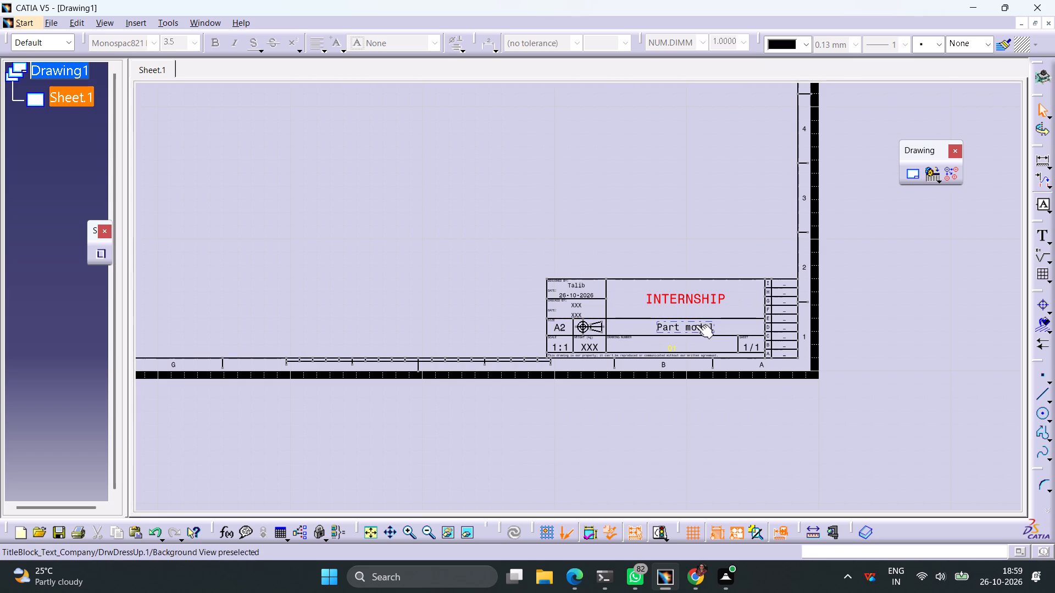
Colour the Part model text cyan and the sheet size text A2 dark green in the title block.
click(696, 325)
click(803, 46)
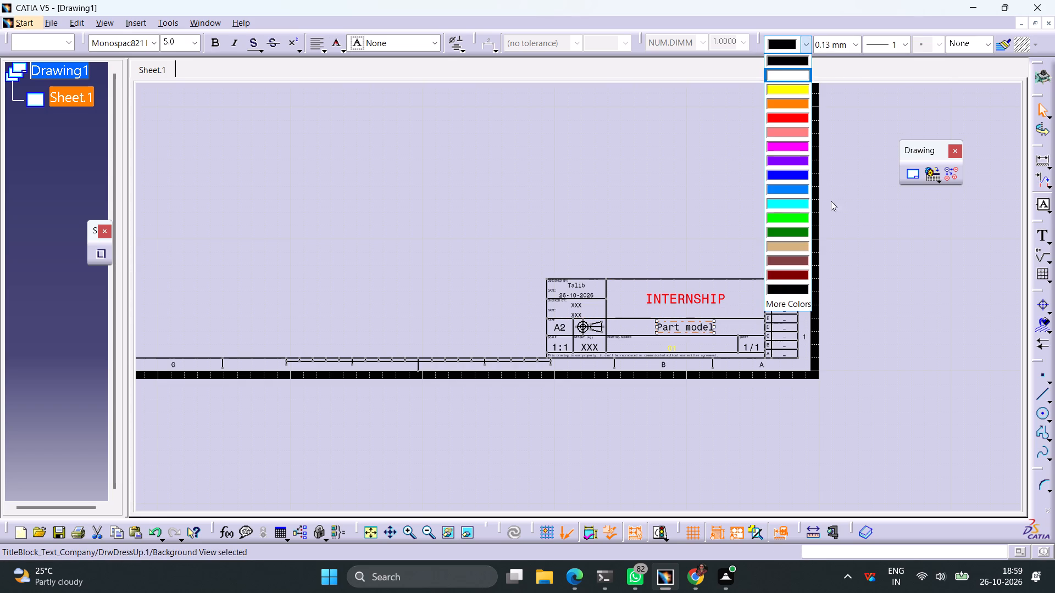
click(793, 203)
click(694, 198)
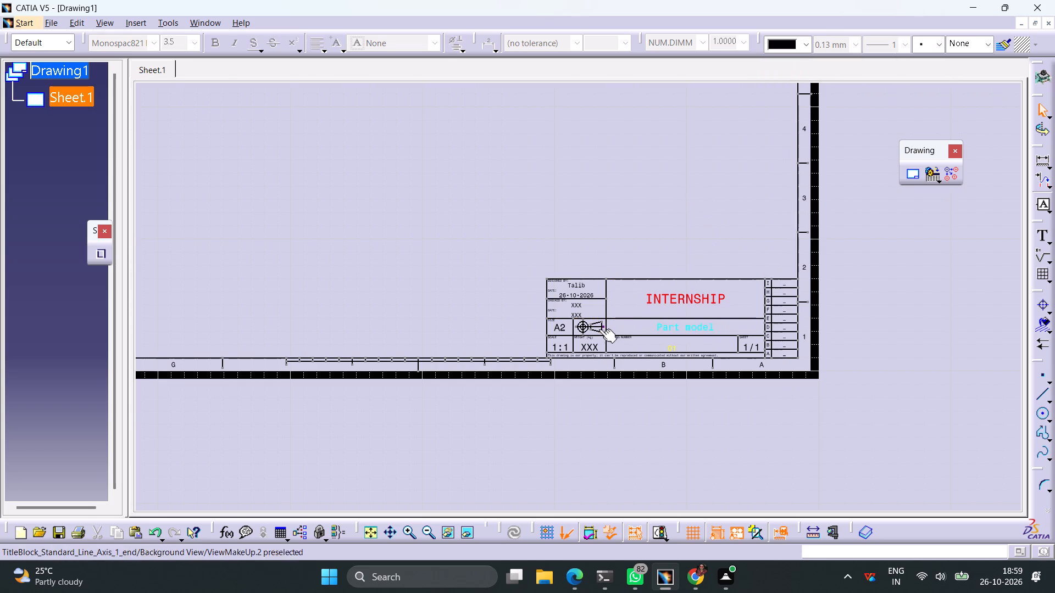
click(563, 331)
click(802, 44)
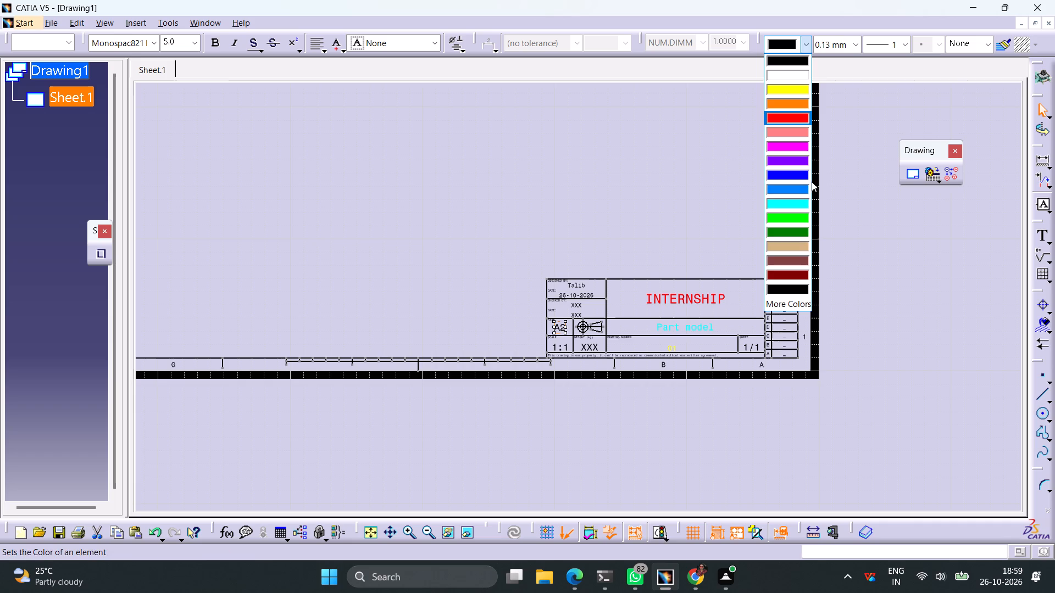
click(797, 232)
click(656, 224)
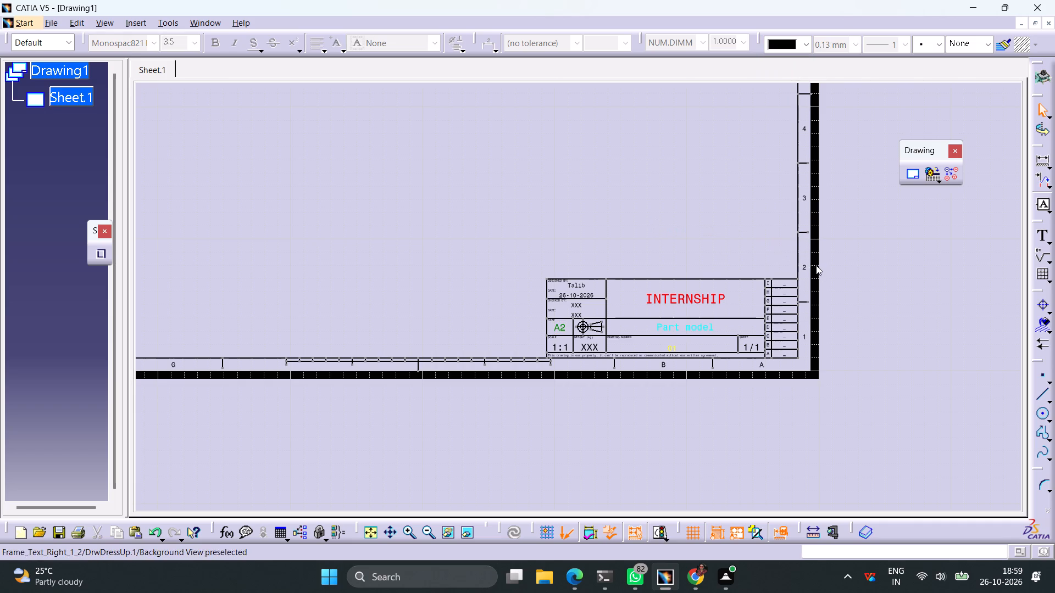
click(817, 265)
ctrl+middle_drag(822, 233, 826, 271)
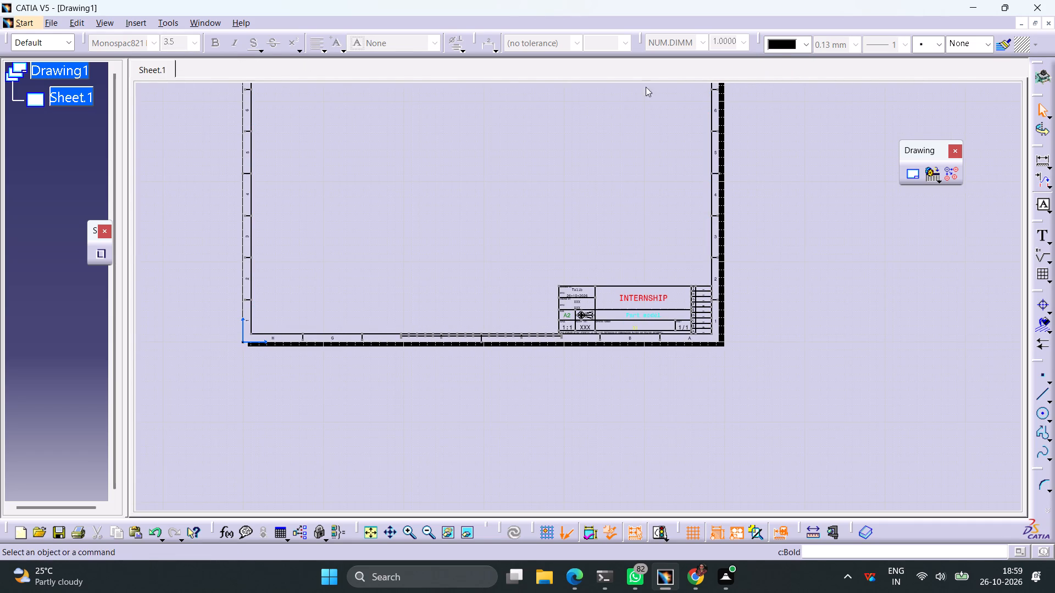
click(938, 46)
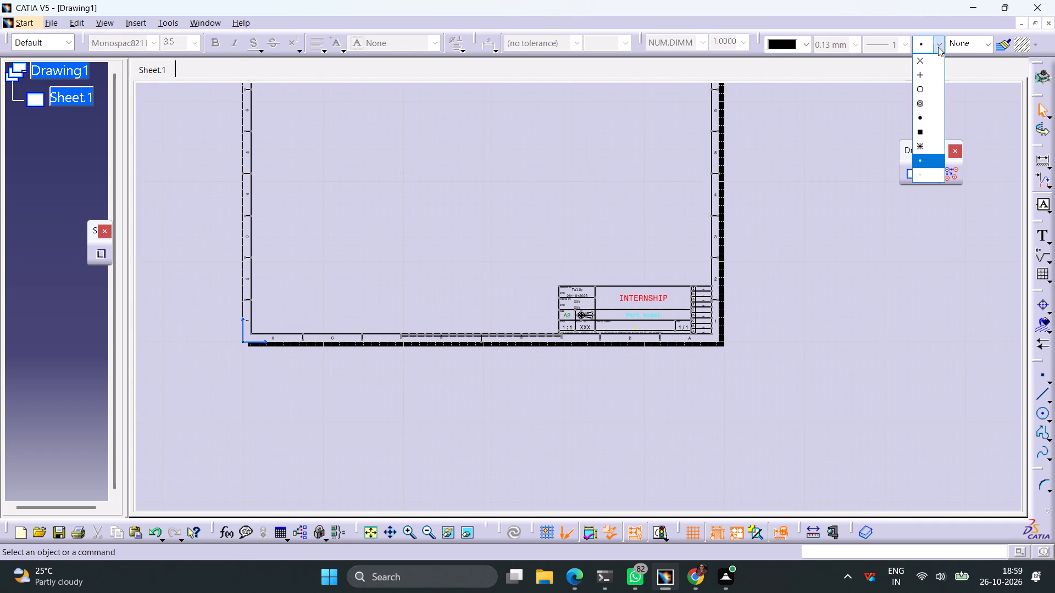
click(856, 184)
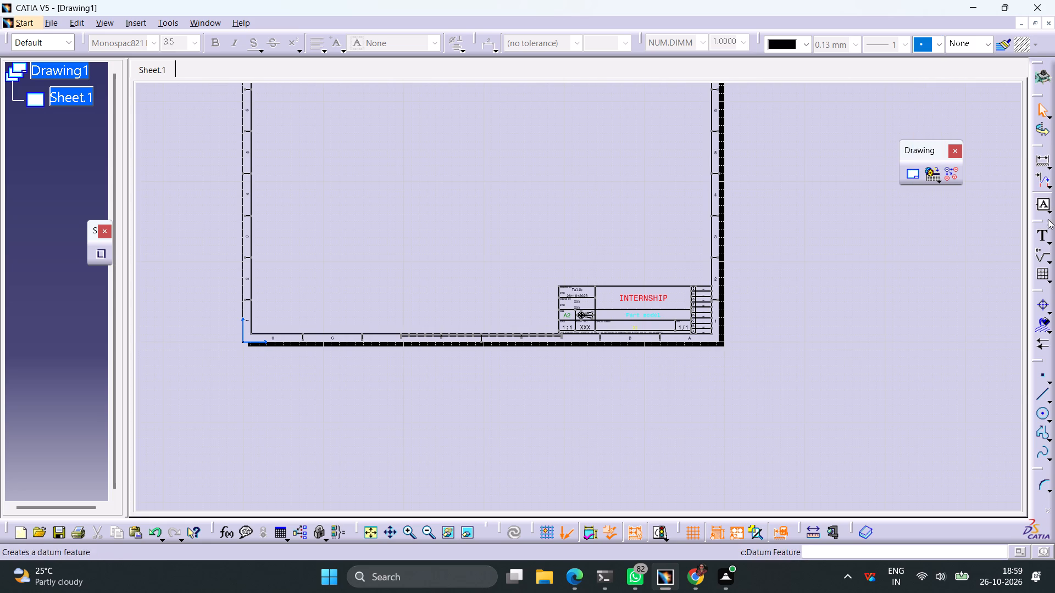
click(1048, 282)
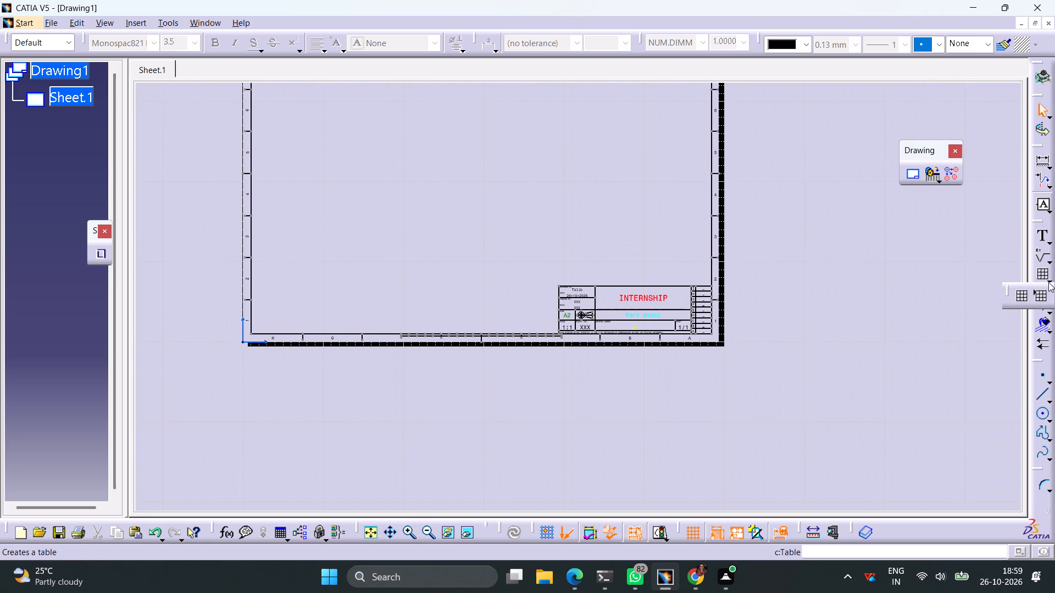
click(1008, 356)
Leave the sheet background and return to the working views of Sheet.1.
ctrl+middle_drag(787, 249, 770, 296)
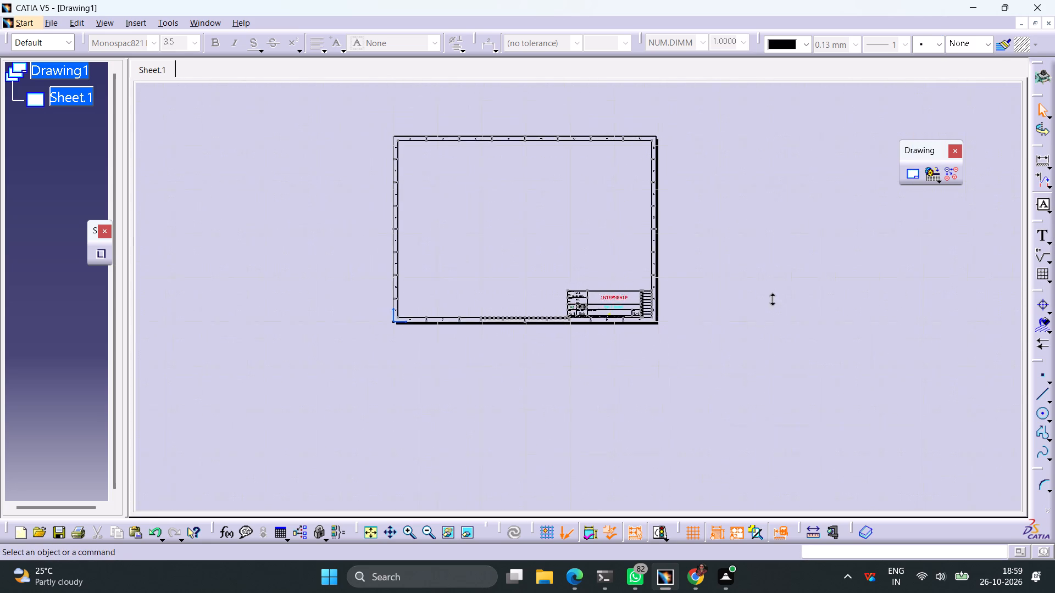
ctrl+middle_drag(770, 296, 770, 298)
click(80, 29)
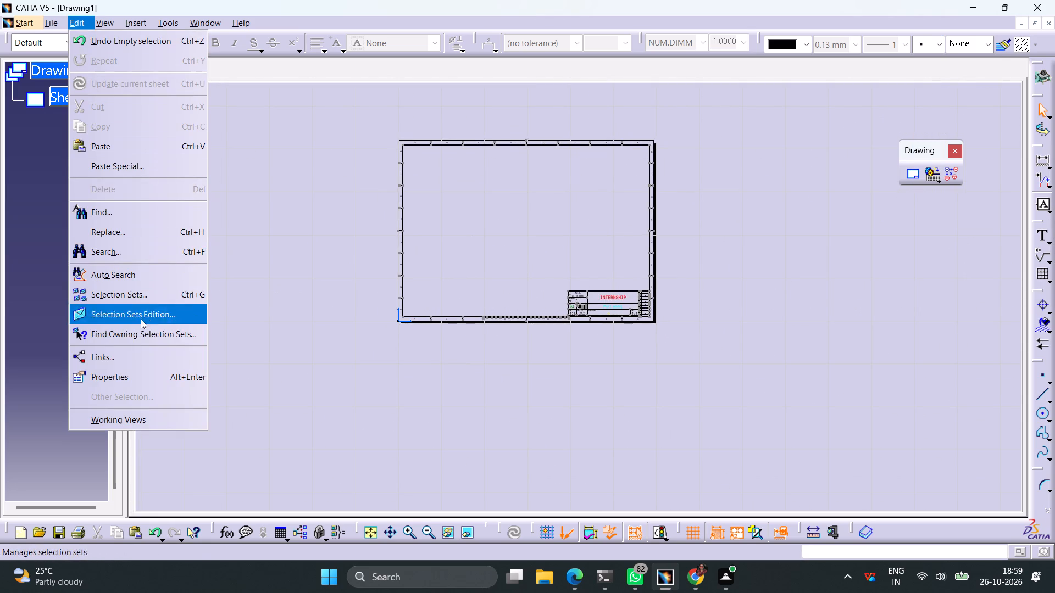
click(138, 422)
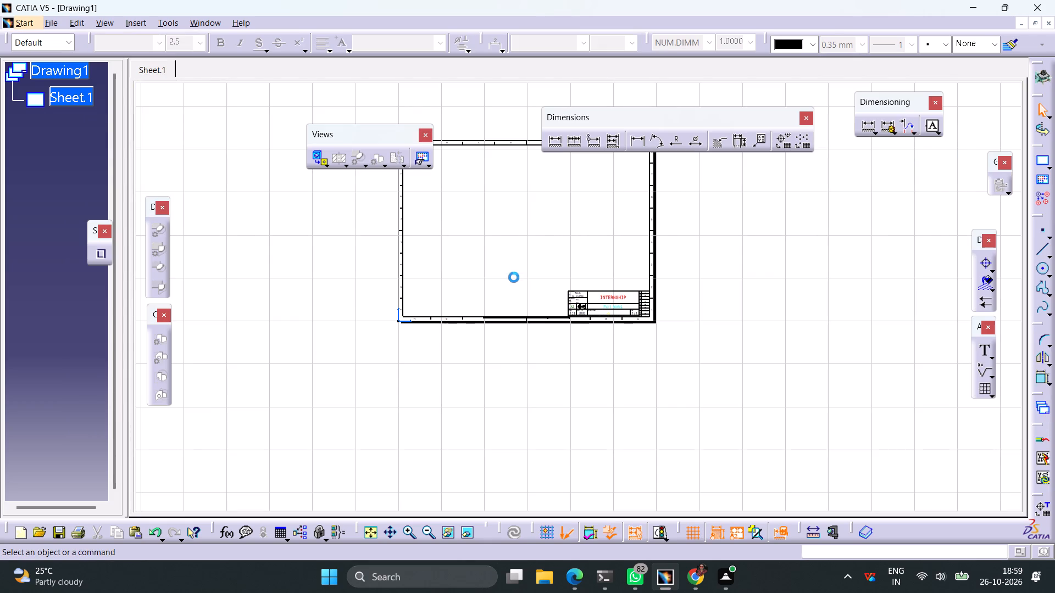
Create a front view from the large flat side face of the part in Product1, placed in the sheet's lower-left area.
click(319, 158)
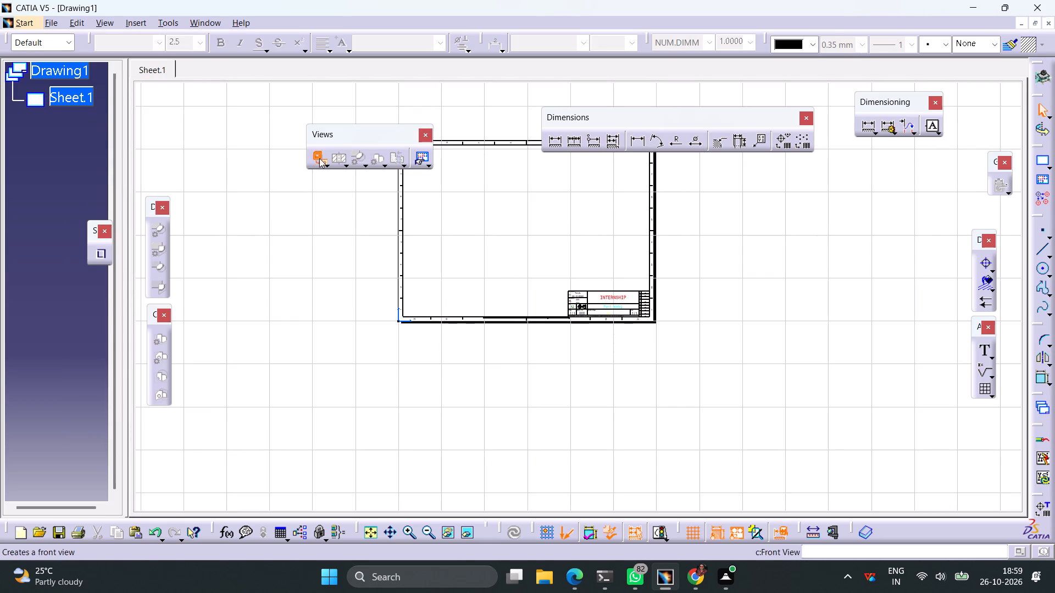
click(204, 18)
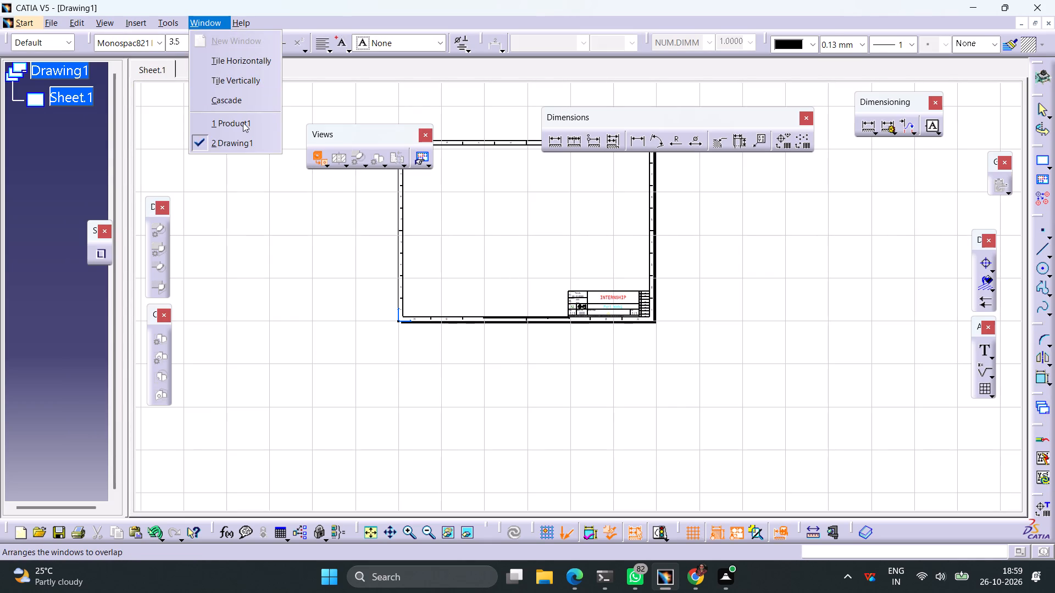
click(242, 122)
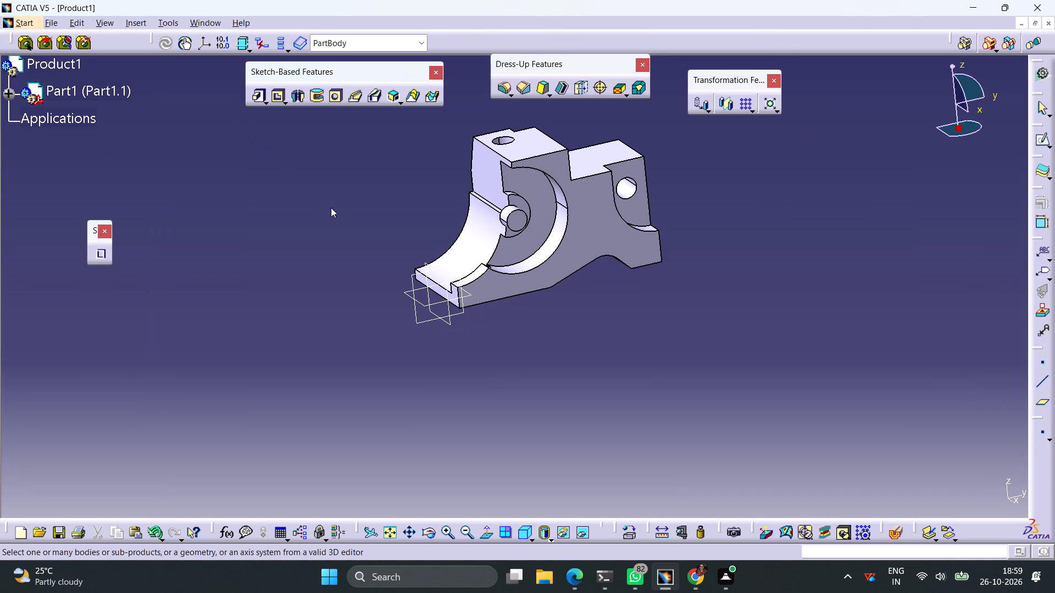
click(565, 264)
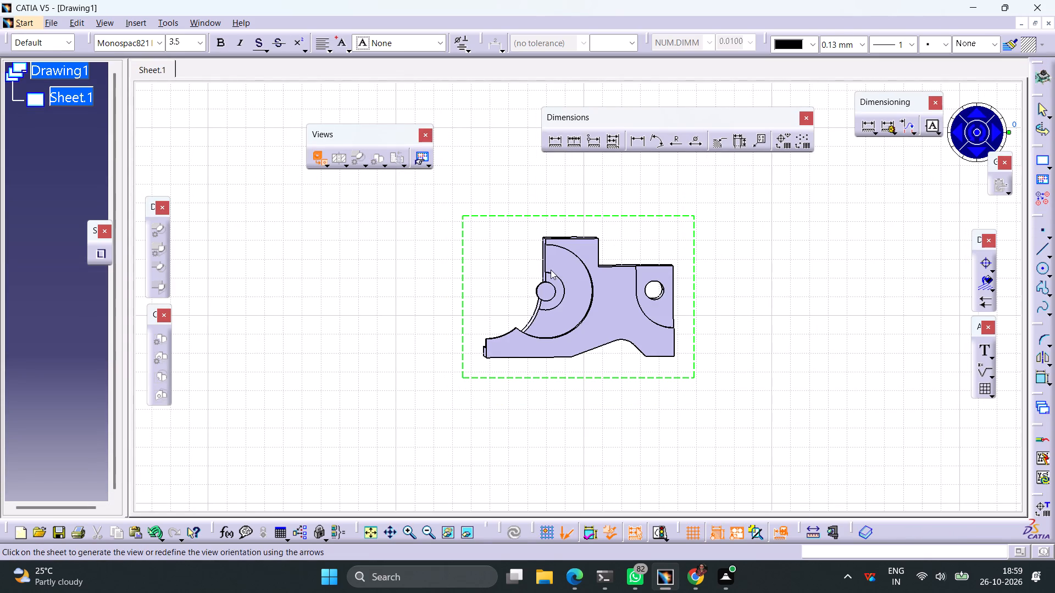
ctrl+middle_drag(551, 273, 555, 349)
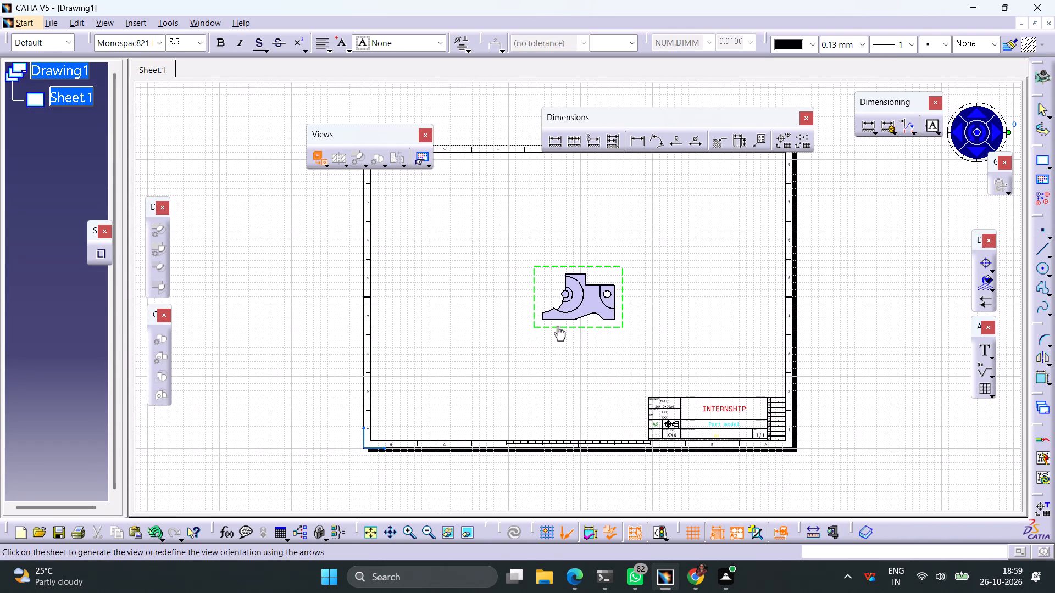
drag(557, 326, 425, 372)
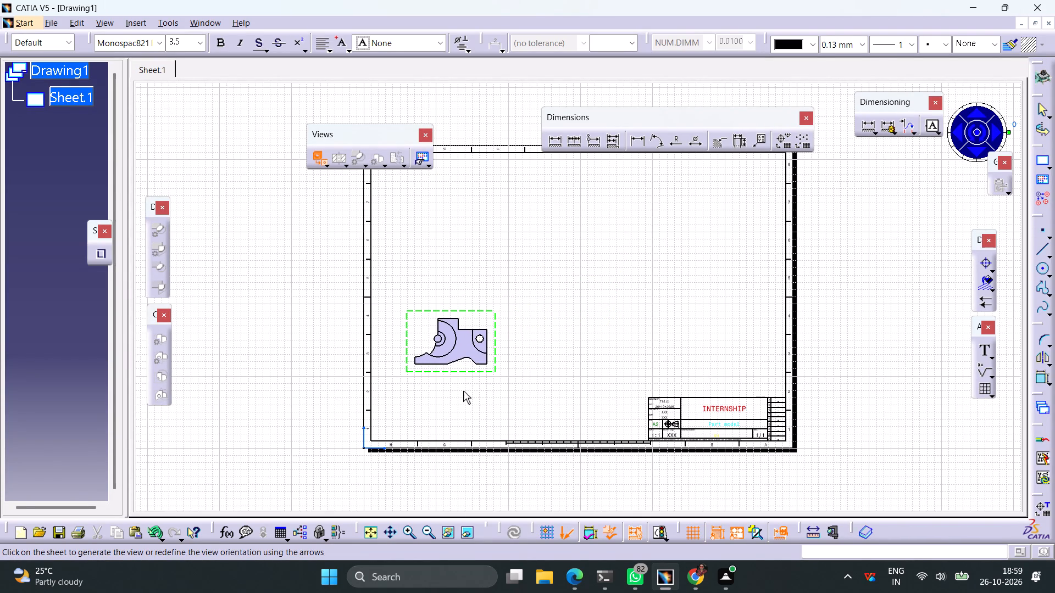
click(464, 391)
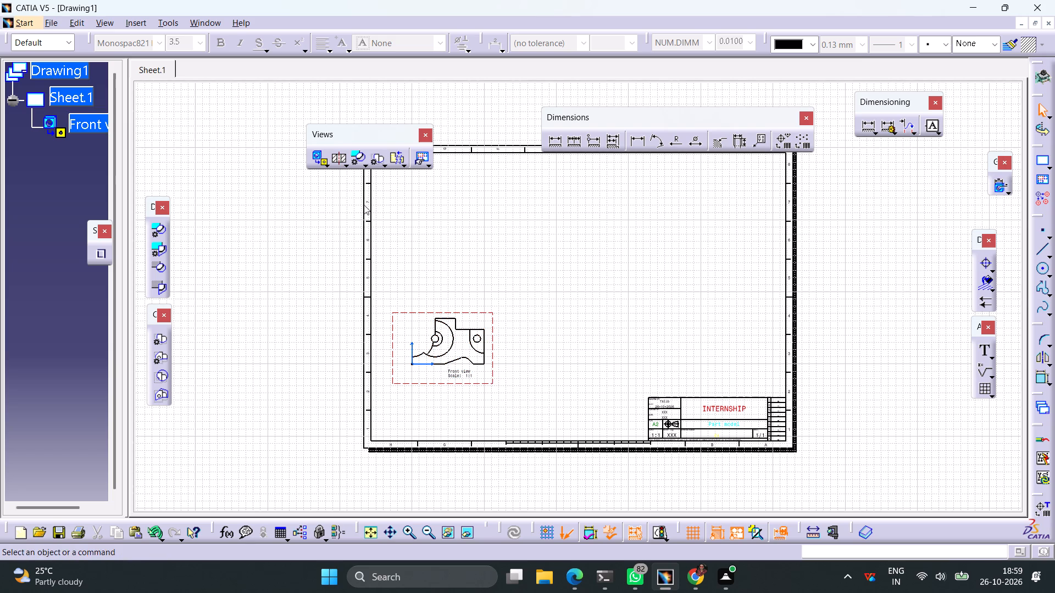
Enable hidden lines, center lines and axes in the front view's dress-up properties.
right_click(495, 319)
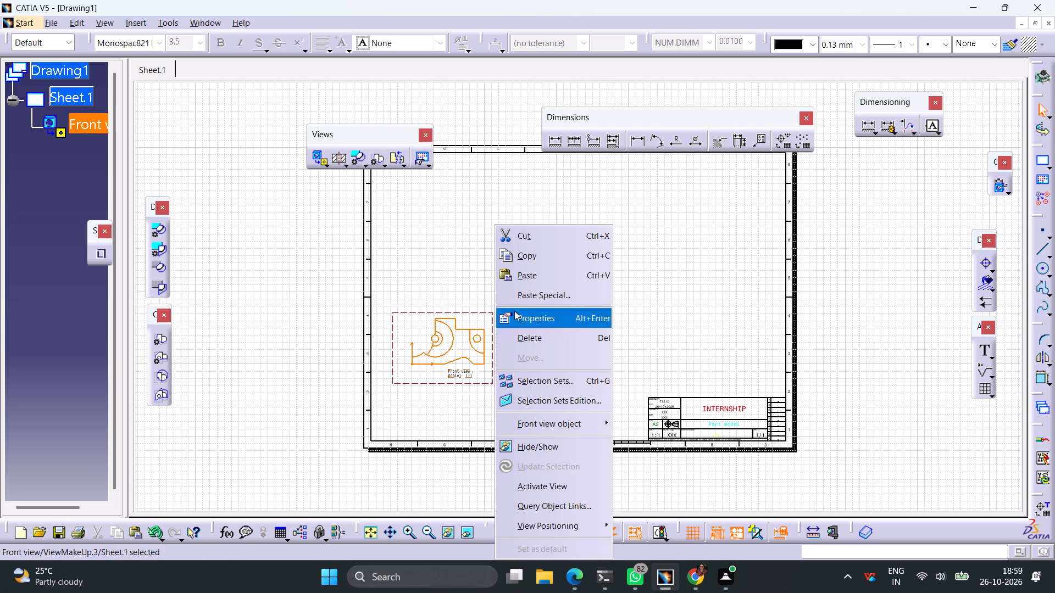
click(532, 312)
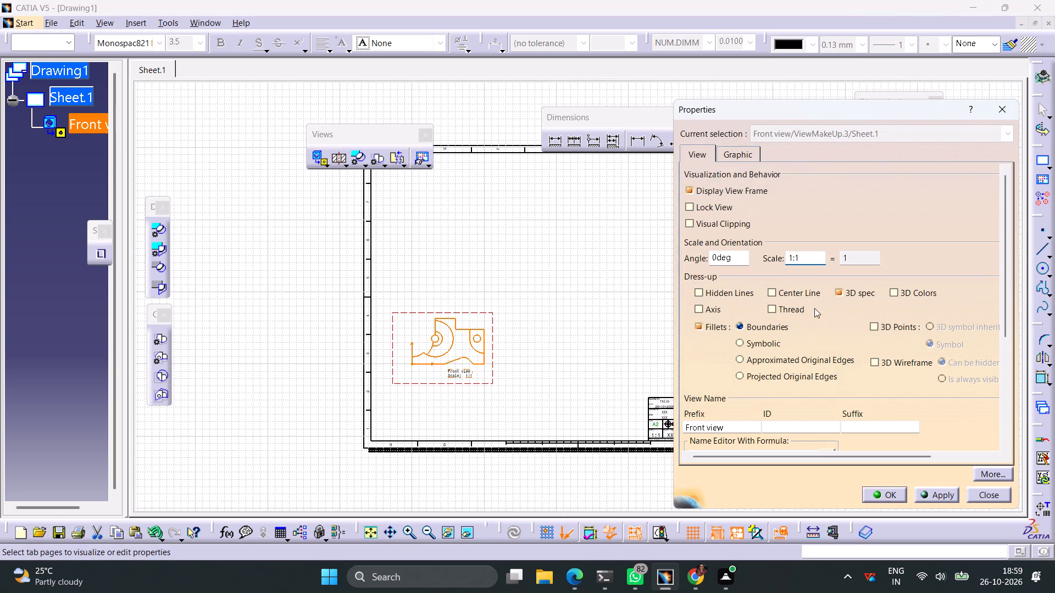
click(730, 293)
click(783, 294)
click(696, 313)
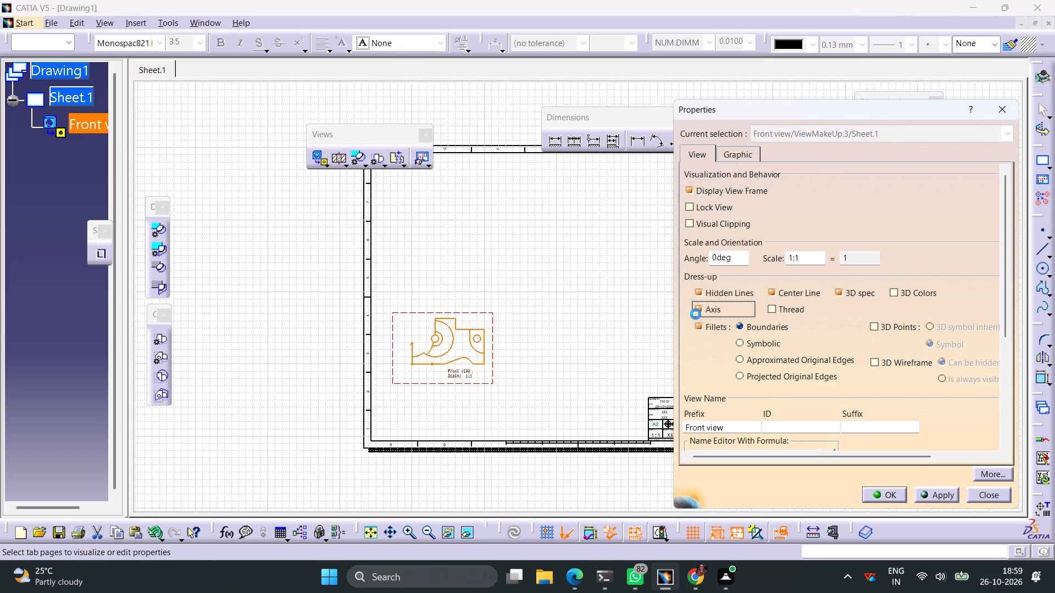
click(932, 496)
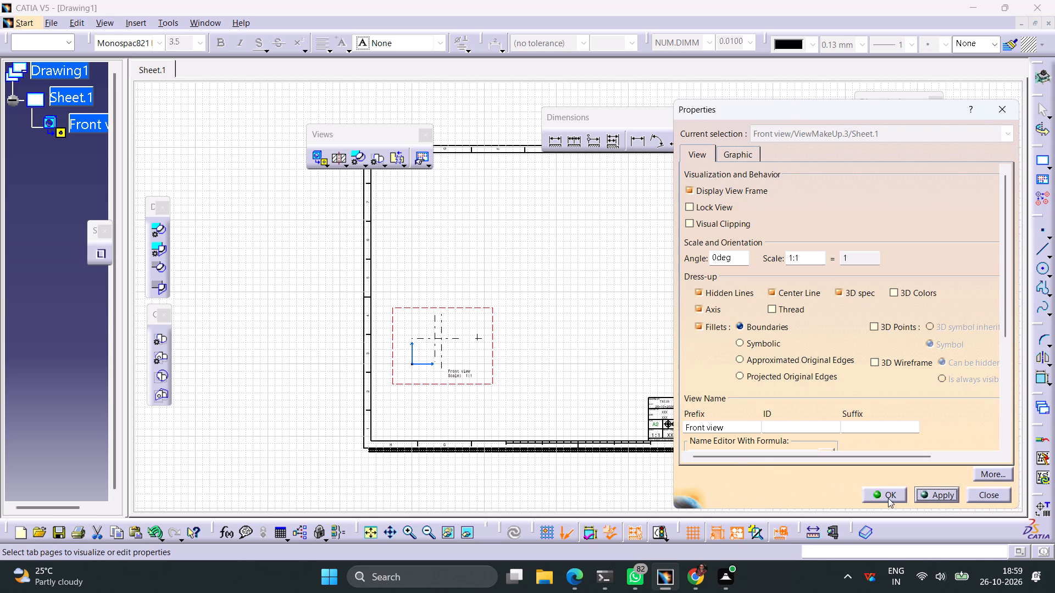
click(888, 498)
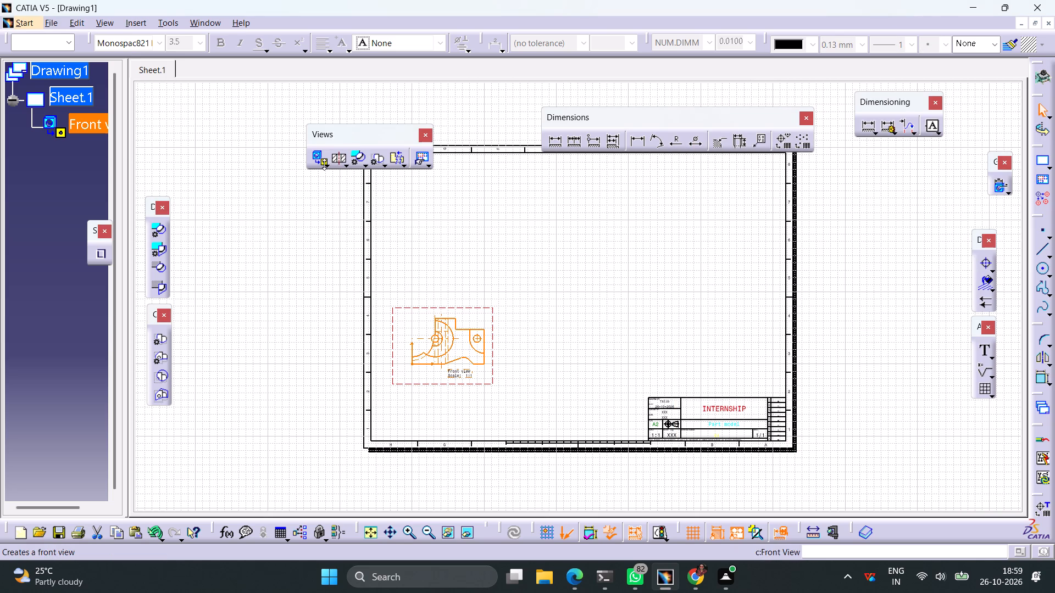
Project a top view above the front view and a right view to its right.
click(324, 164)
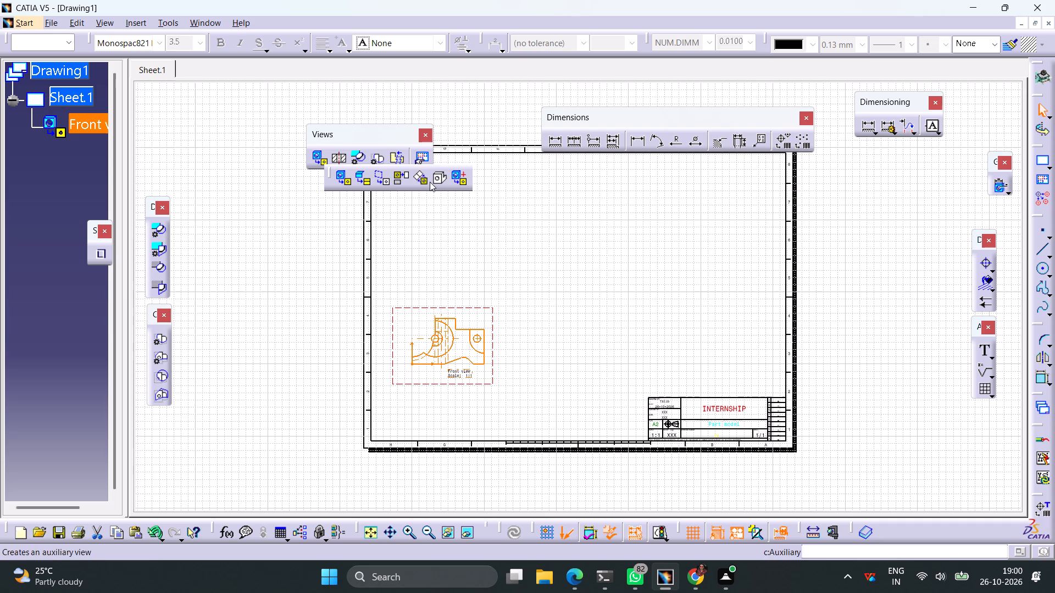
click(396, 177)
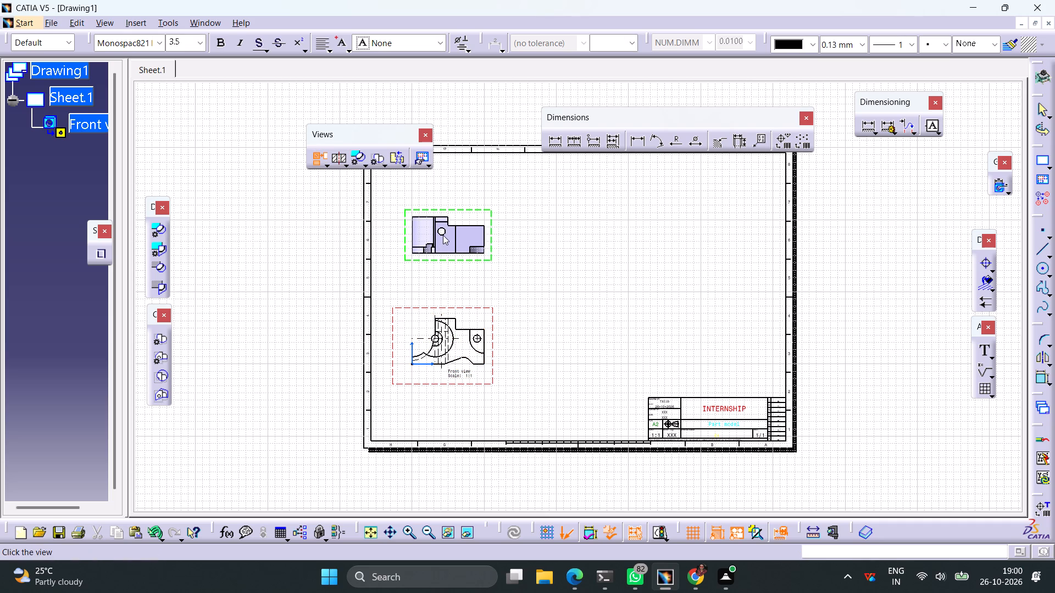
click(443, 235)
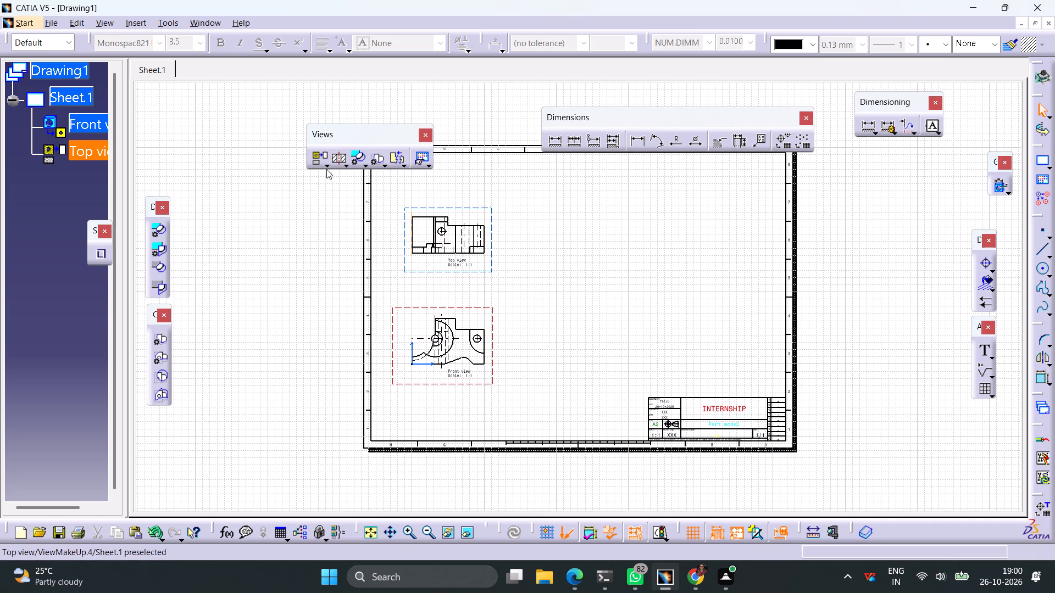
click(316, 160)
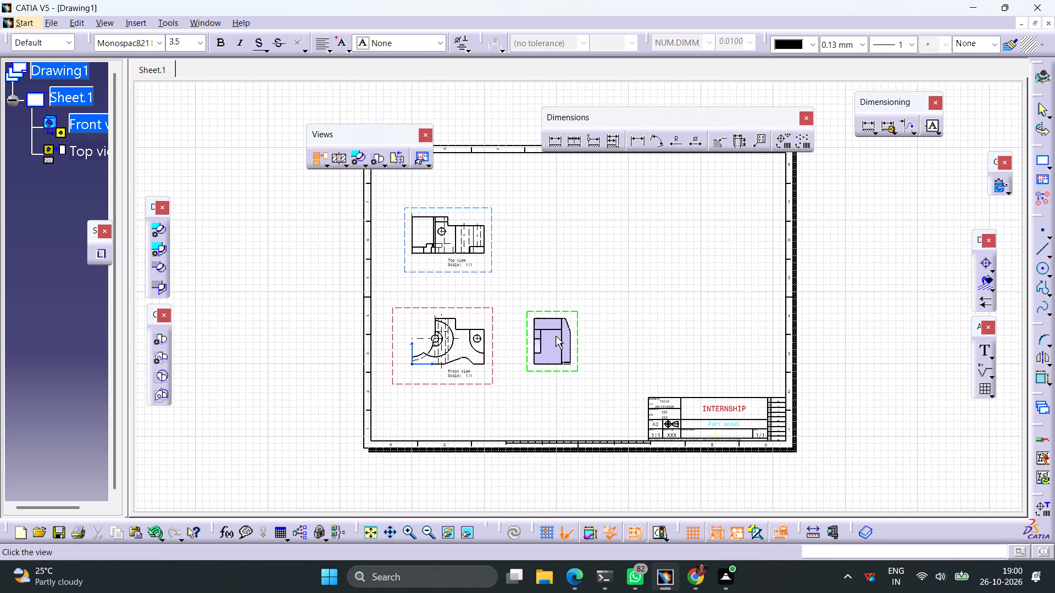
click(556, 336)
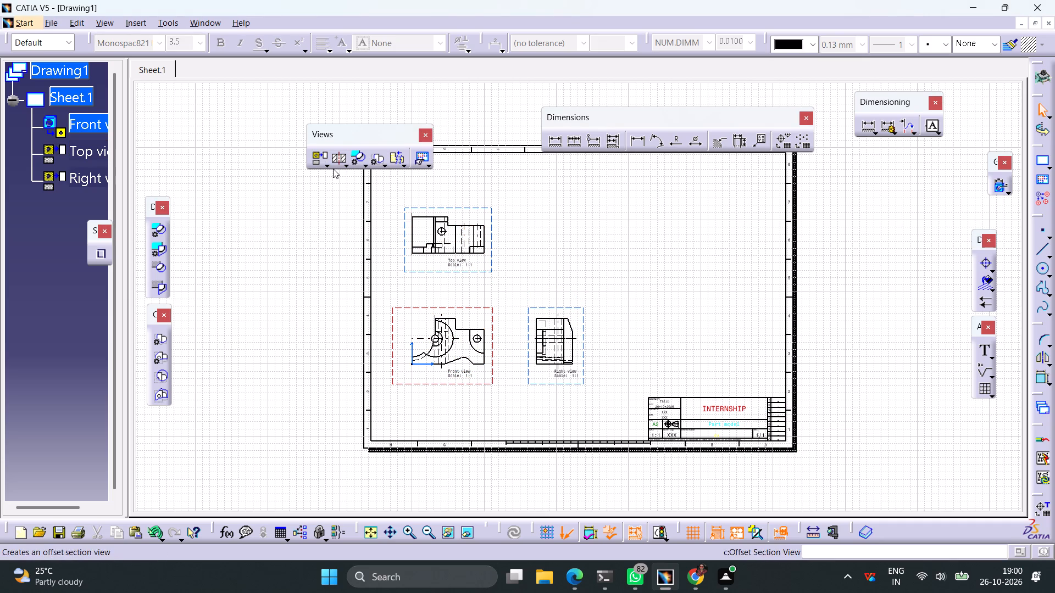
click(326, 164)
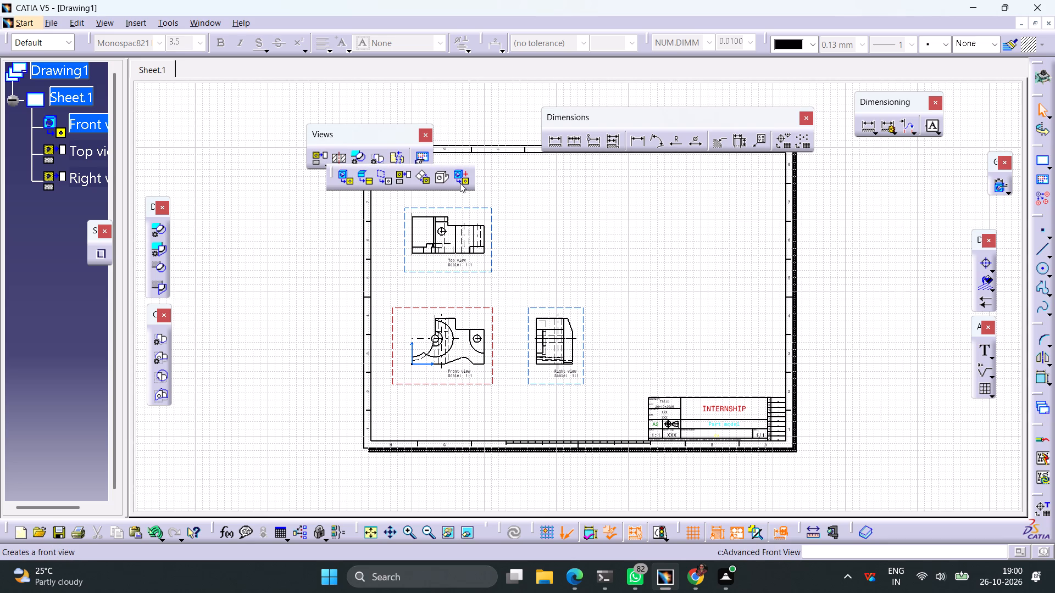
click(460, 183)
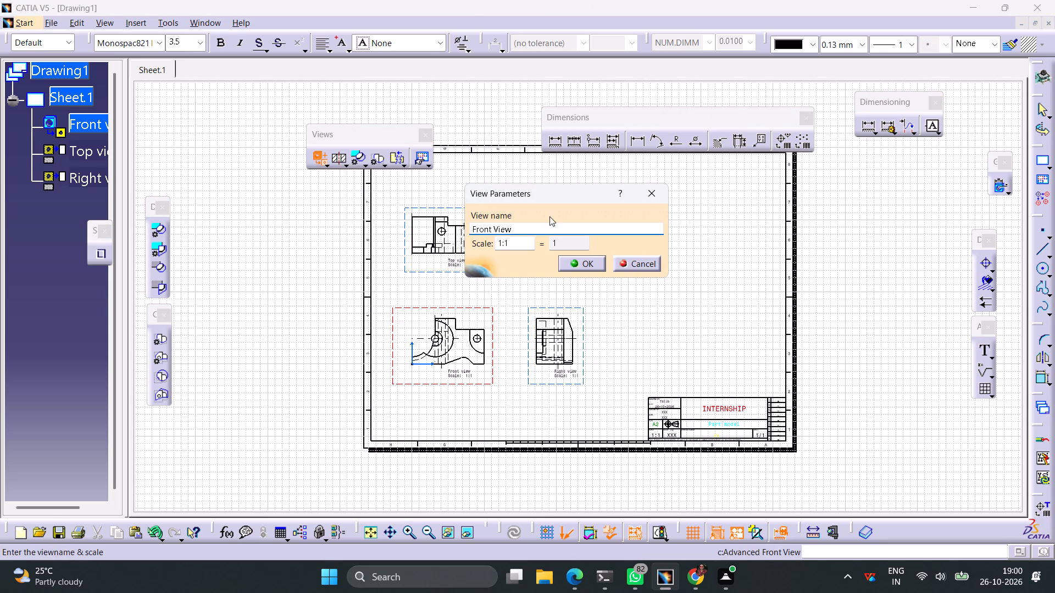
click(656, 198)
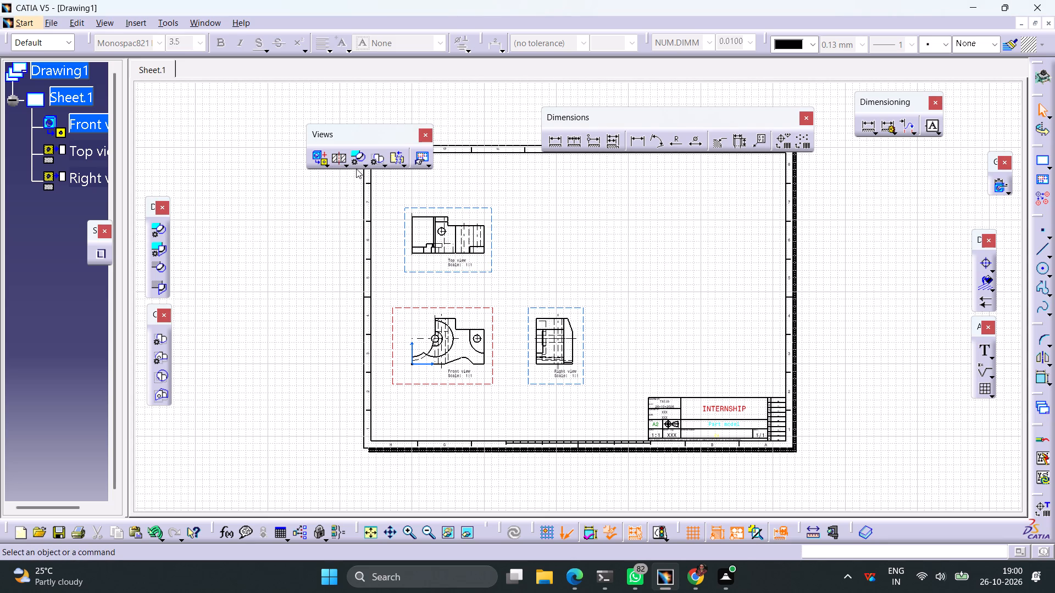
Create an isometric view of the Product1 part, place it right of the top view on the sheet, and activate it.
click(329, 166)
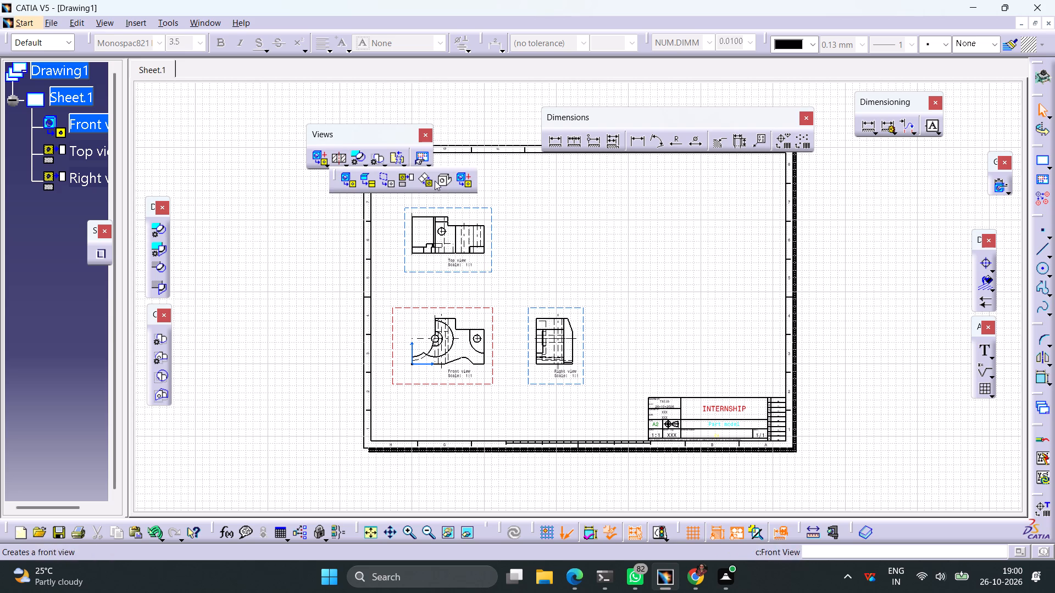
click(437, 180)
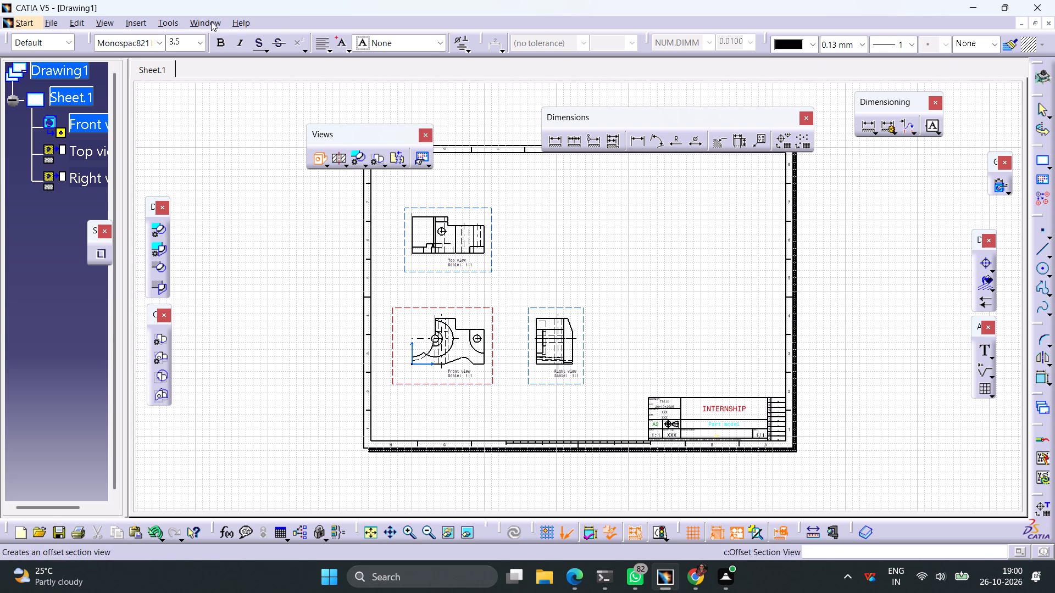
click(210, 21)
click(250, 128)
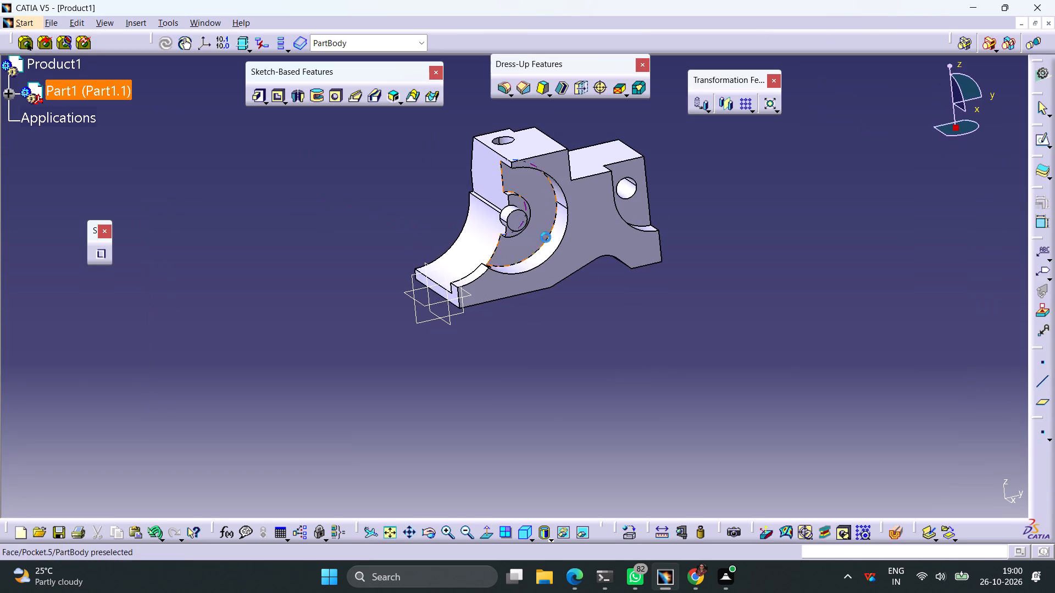
click(584, 231)
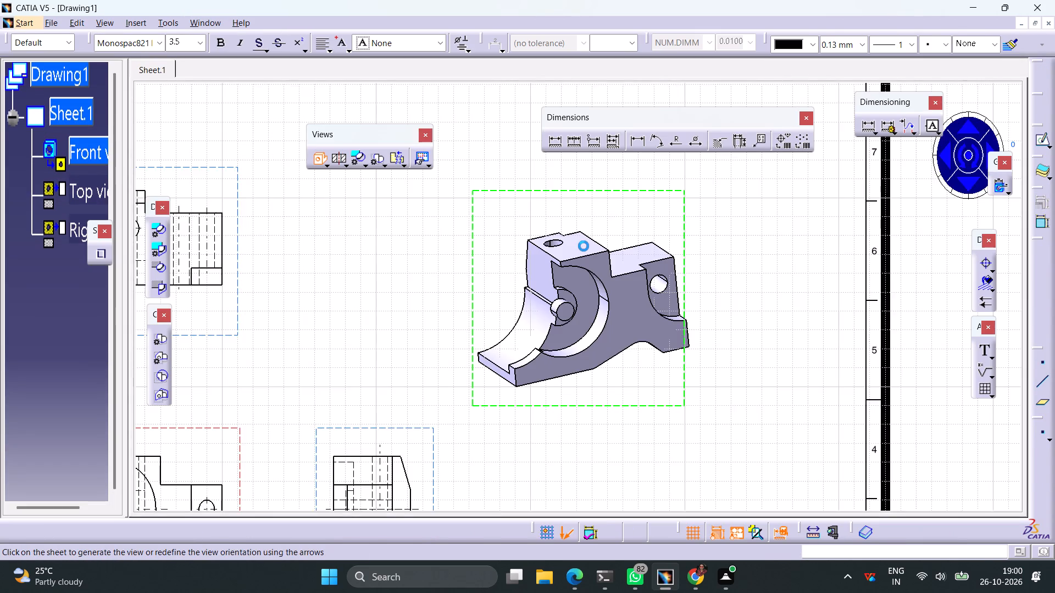
ctrl+middle_drag(724, 268, 730, 318)
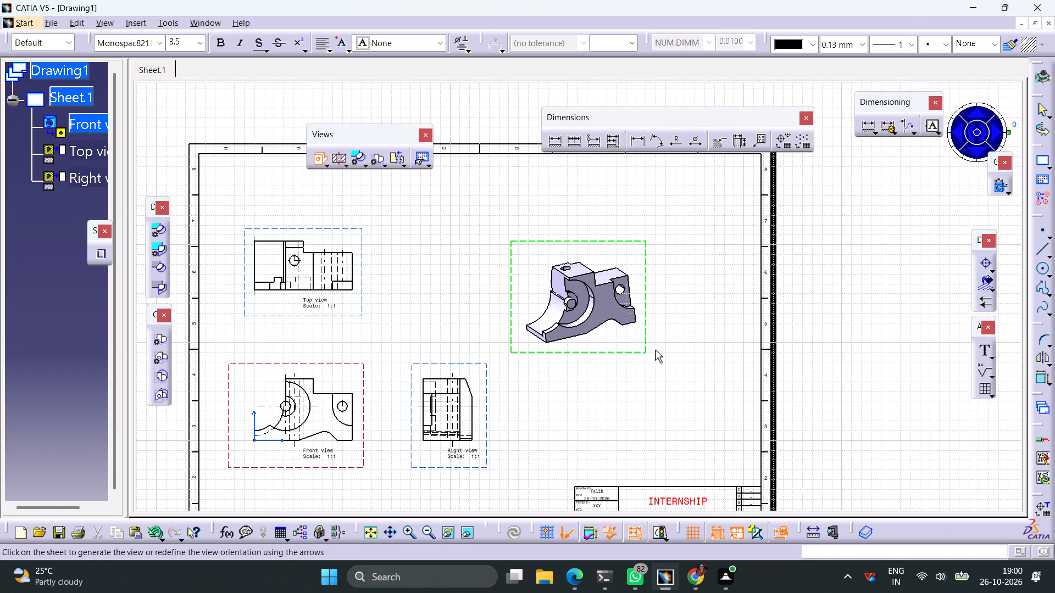
drag(614, 353, 541, 323)
click(583, 352)
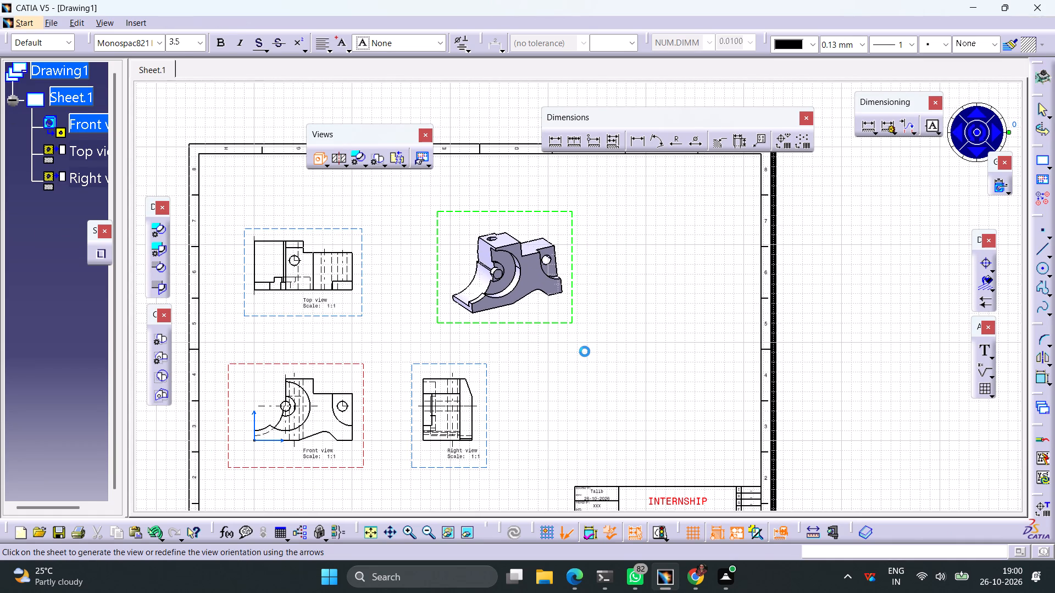
right_click(573, 331)
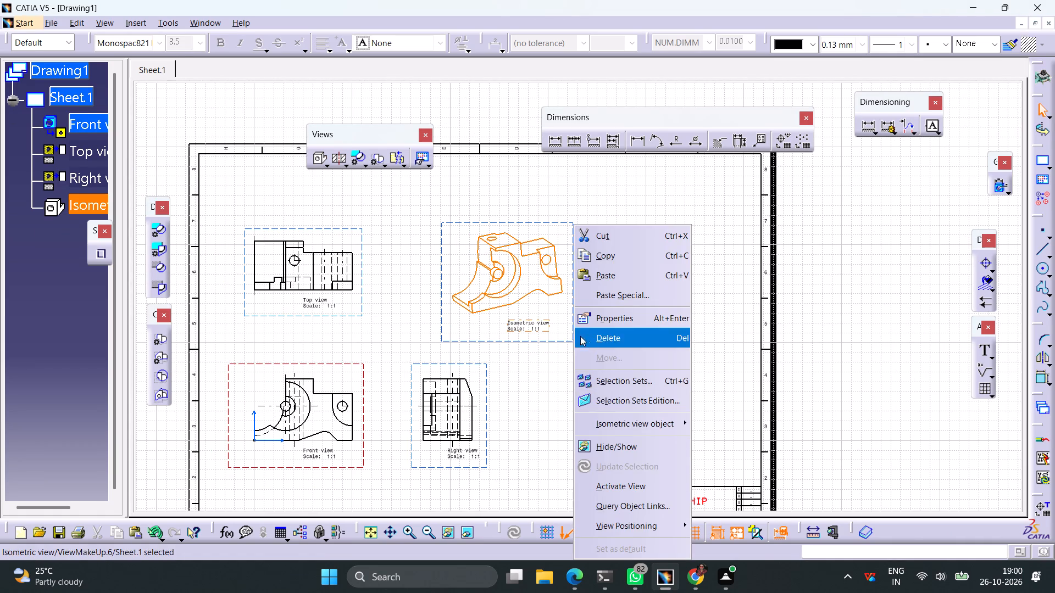
click(640, 478)
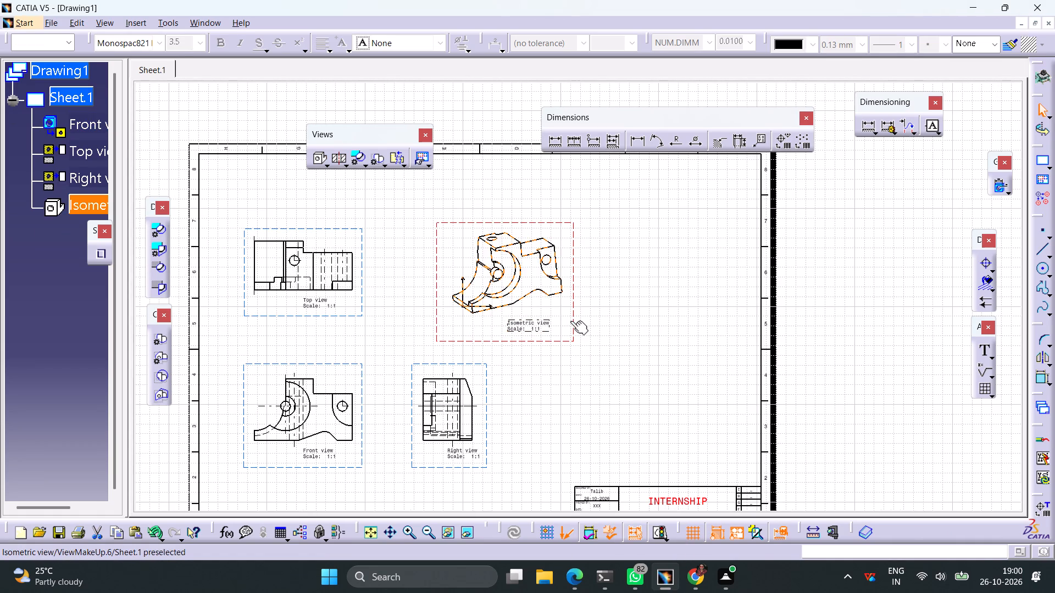
Set the isometric view's generation mode to Raster, with Shading with edges and High quality for visualisation.
right_click(573, 318)
click(604, 325)
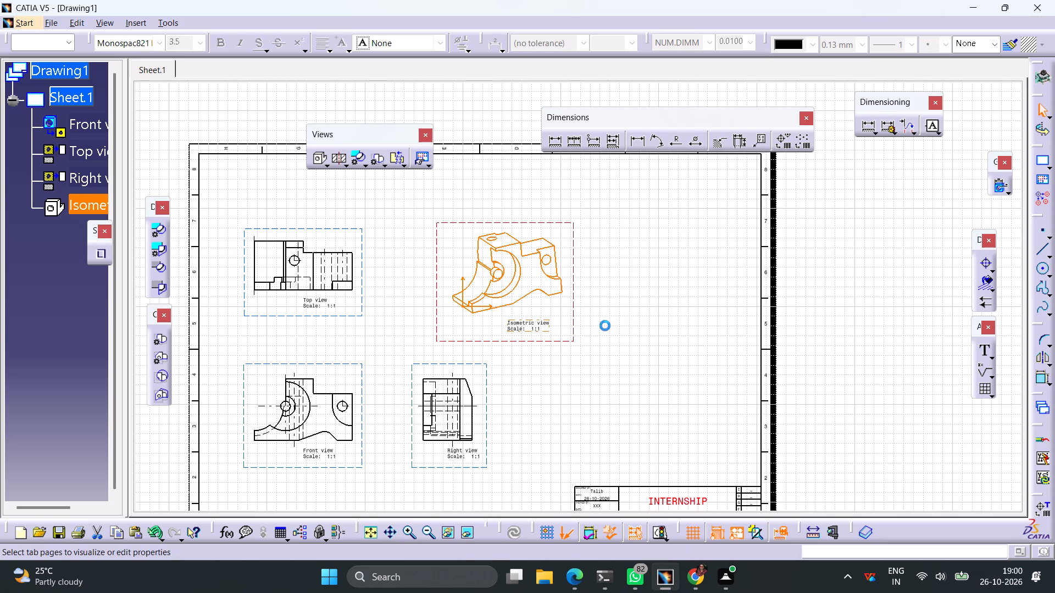
scroll(833, 353, down, 14)
scroll(830, 356, down, 7)
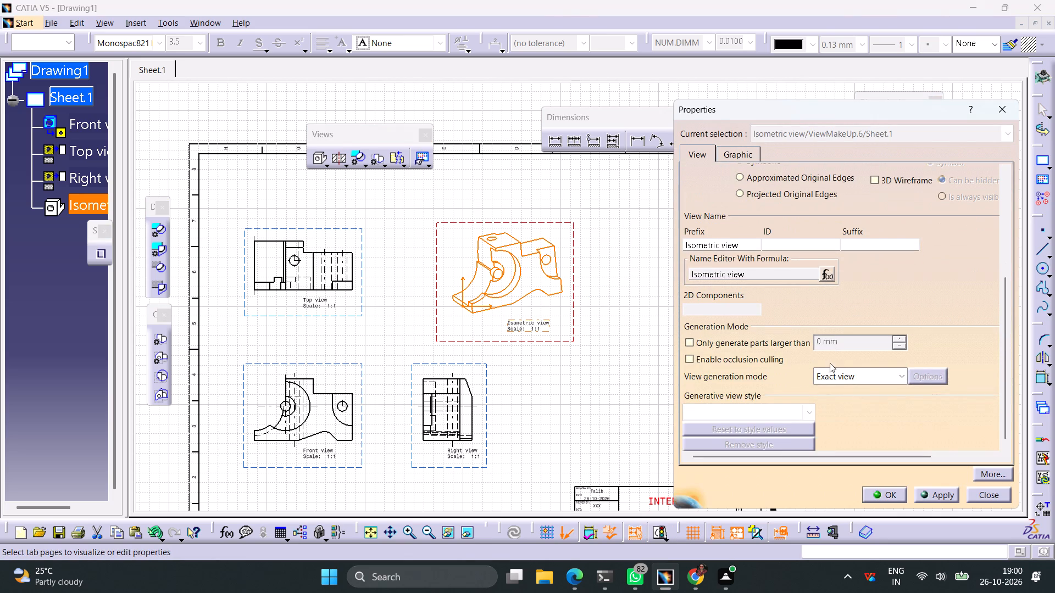
click(867, 379)
click(856, 432)
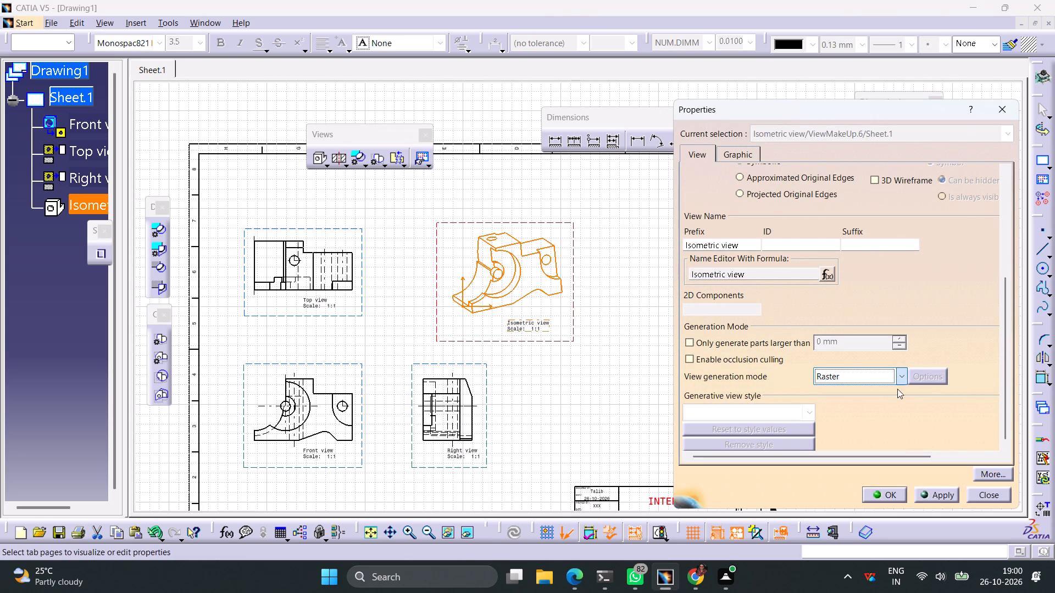
click(928, 378)
click(890, 395)
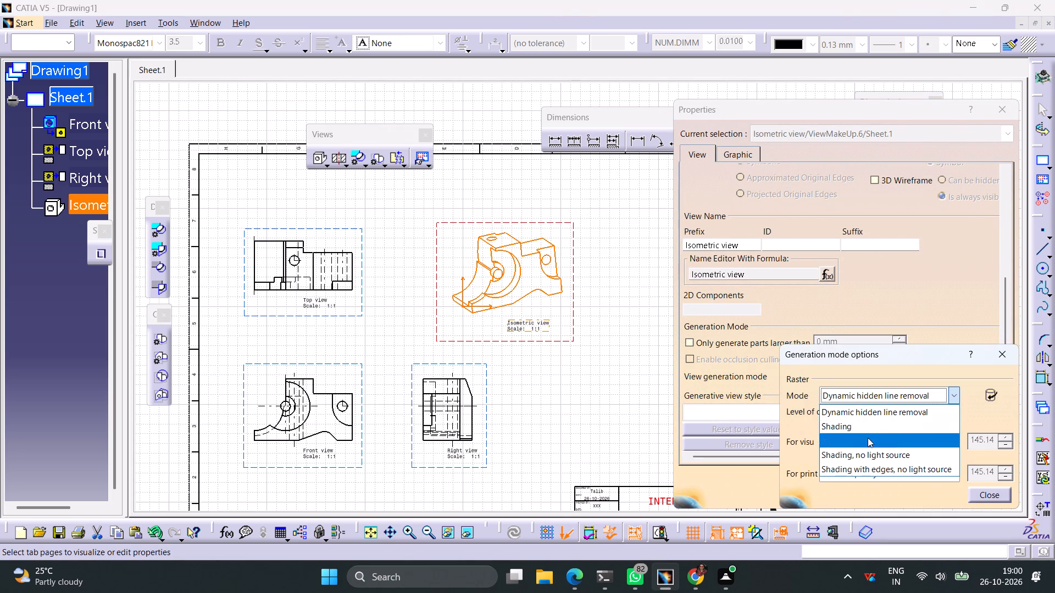
click(868, 438)
click(896, 439)
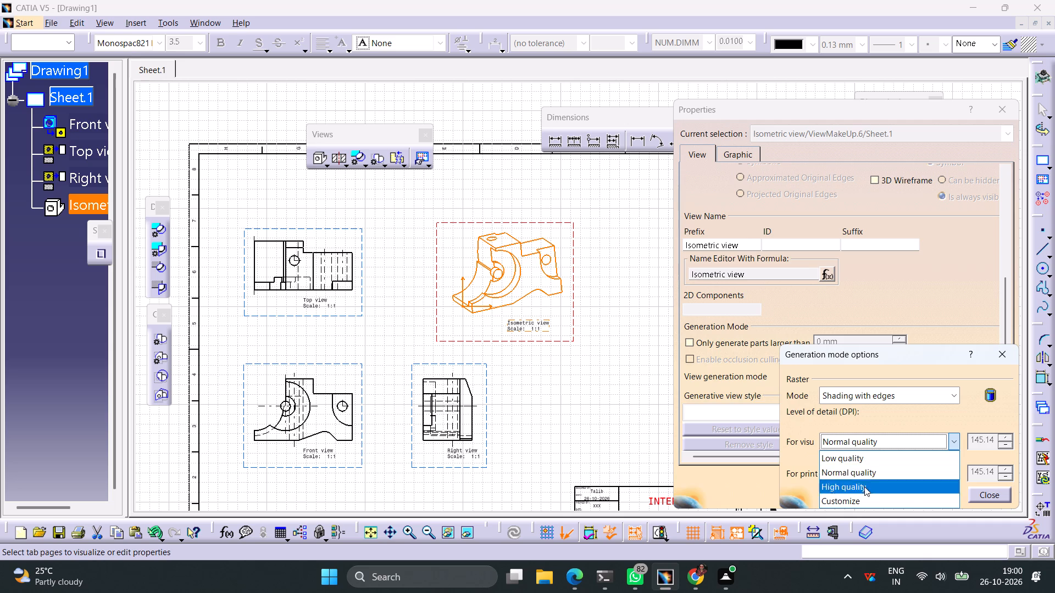
click(864, 486)
click(983, 496)
click(945, 495)
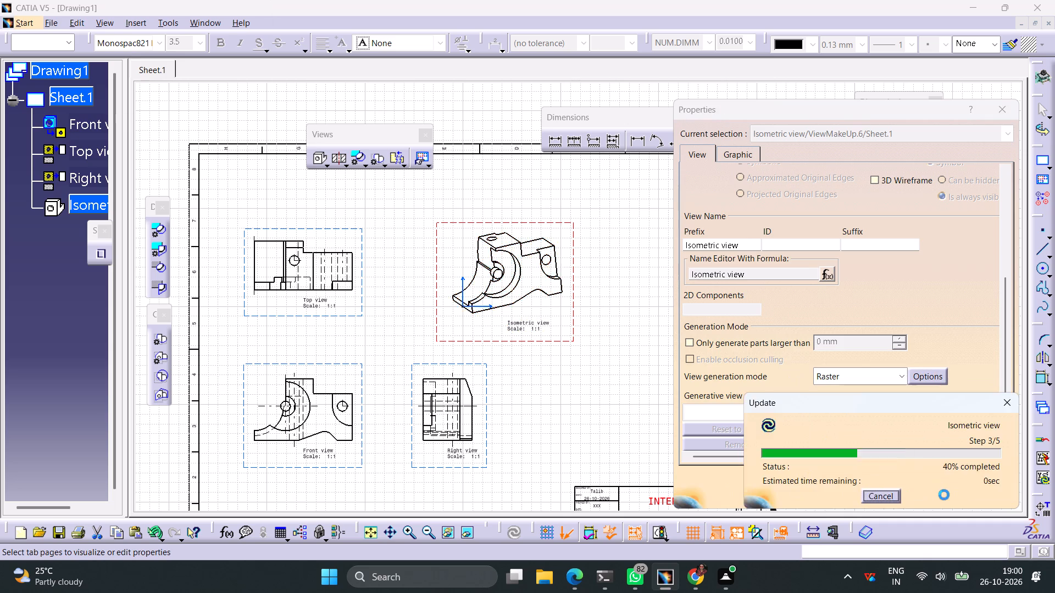
click(896, 498)
click(668, 402)
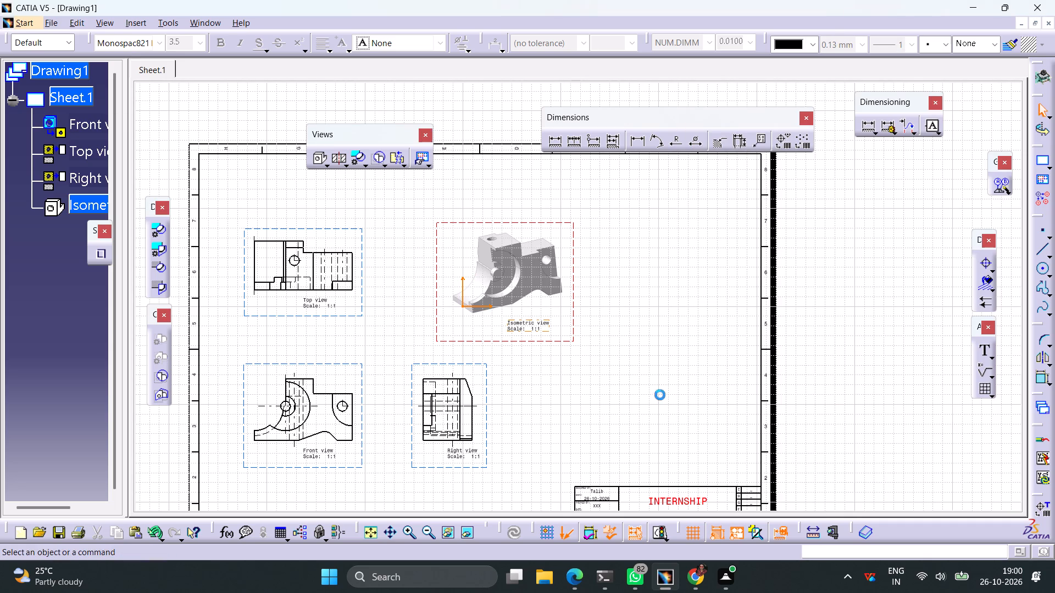
Spread the views on the sheet: isometric view up and right, right view further right, top view up, front view slightly right.
ctrl+middle_drag(627, 389, 629, 406)
middle_drag(580, 409, 638, 372)
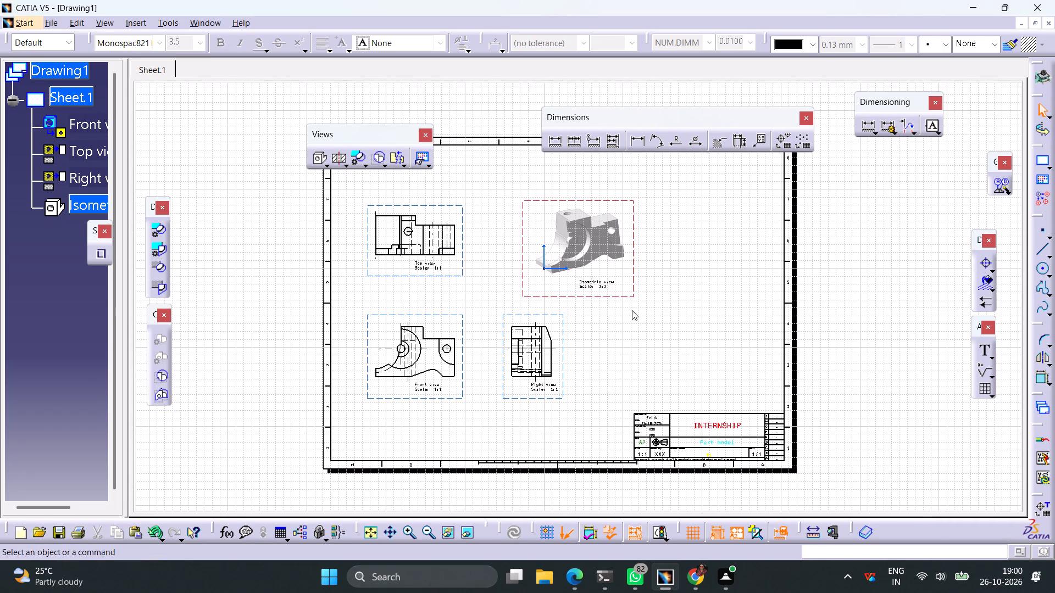
drag(625, 298, 654, 279)
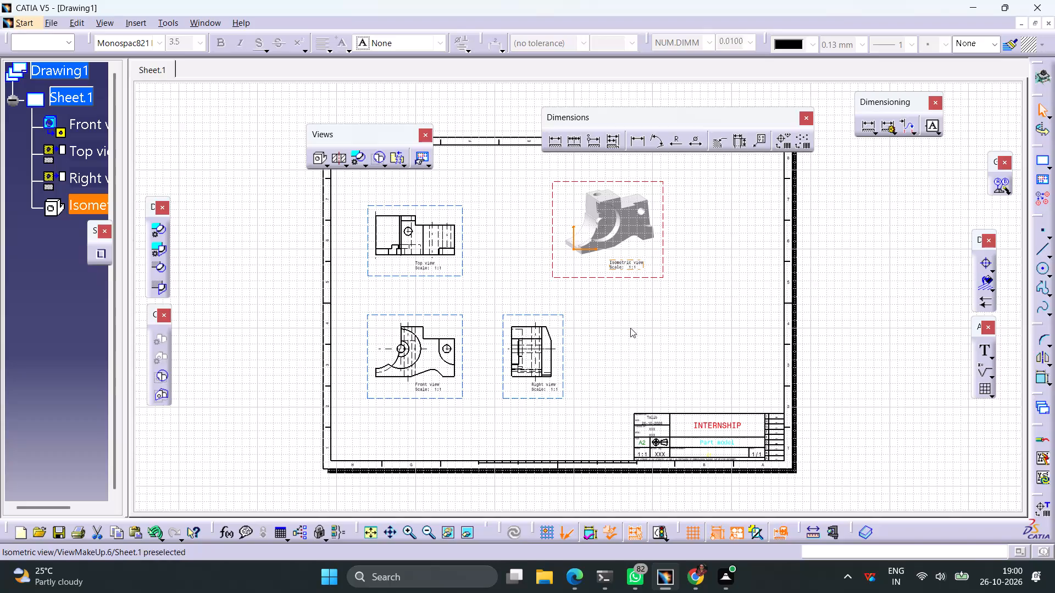
drag(563, 373, 626, 370)
drag(456, 278, 462, 260)
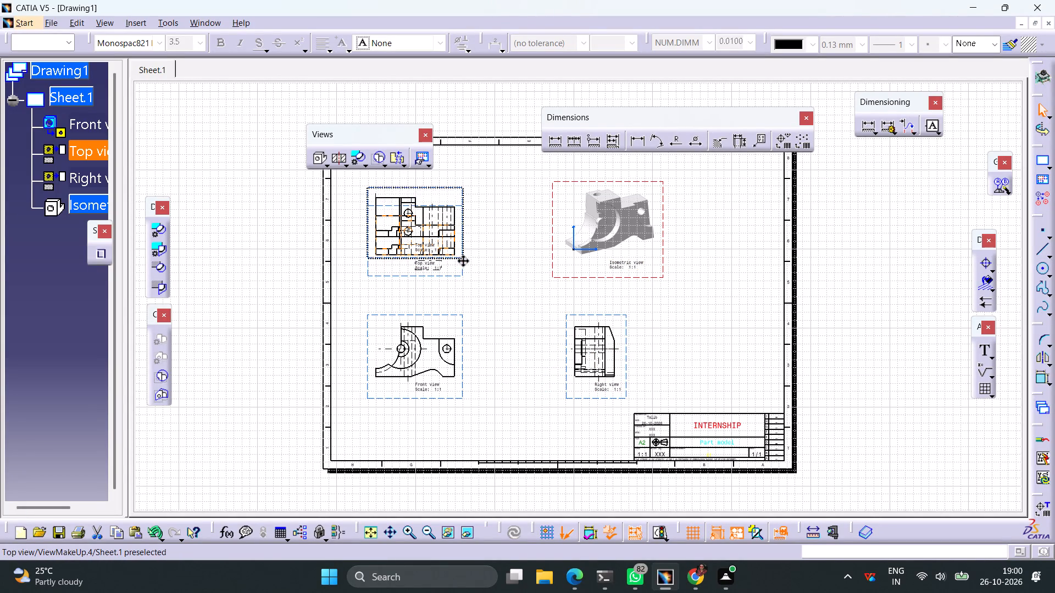
drag(462, 260, 463, 258)
drag(463, 347, 475, 348)
click(517, 394)
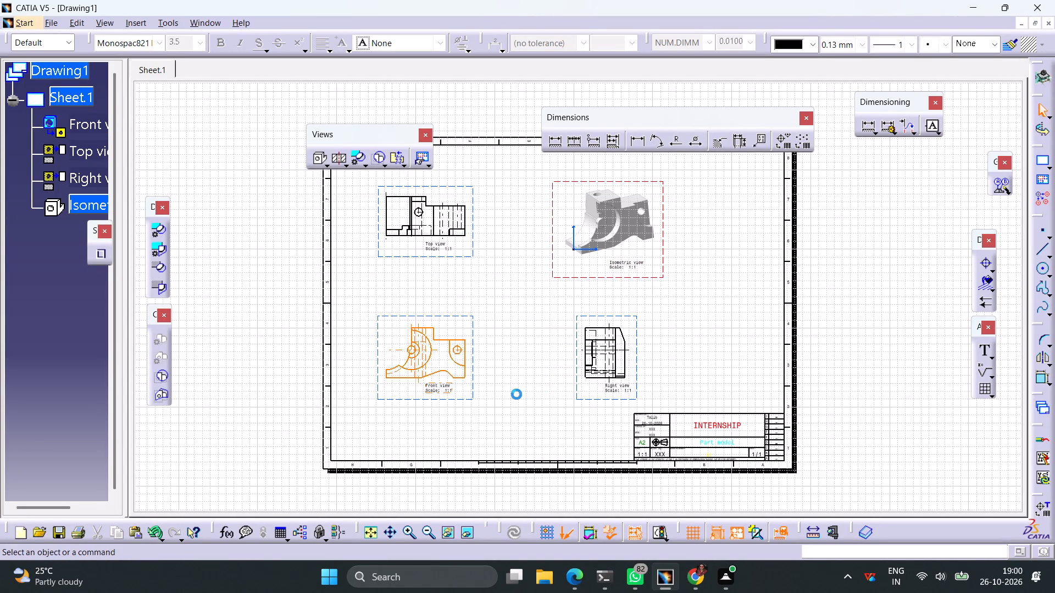
Add an angle dimension between the front view's short slanted edge and the adjoining right bottom edge, using the acute angle sector.
ctrl+middle_drag(501, 394, 517, 348)
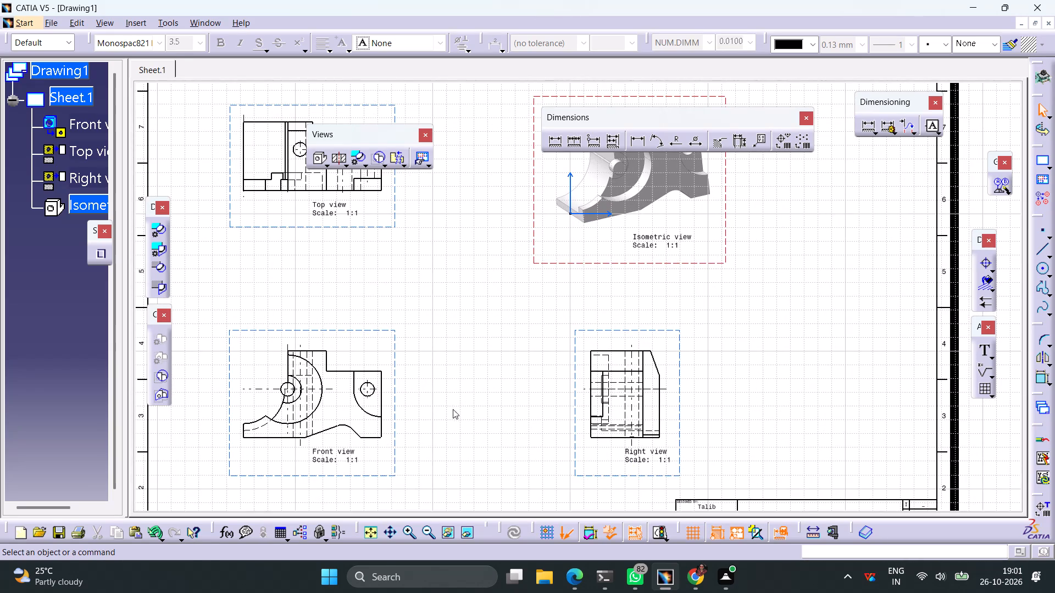
ctrl+middle_drag(453, 410, 468, 383)
middle_drag(403, 422, 515, 320)
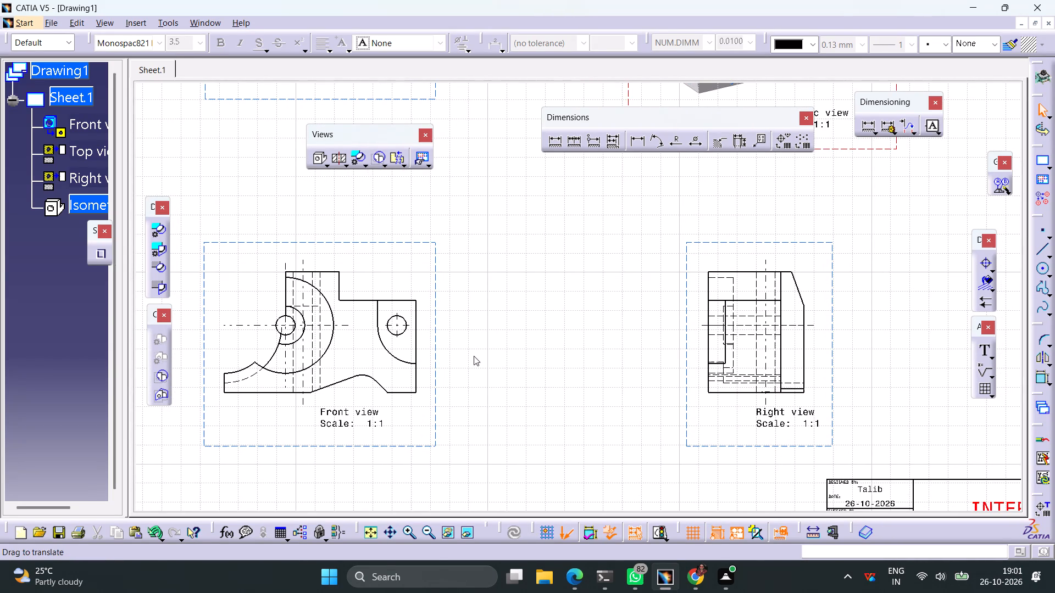
click(648, 139)
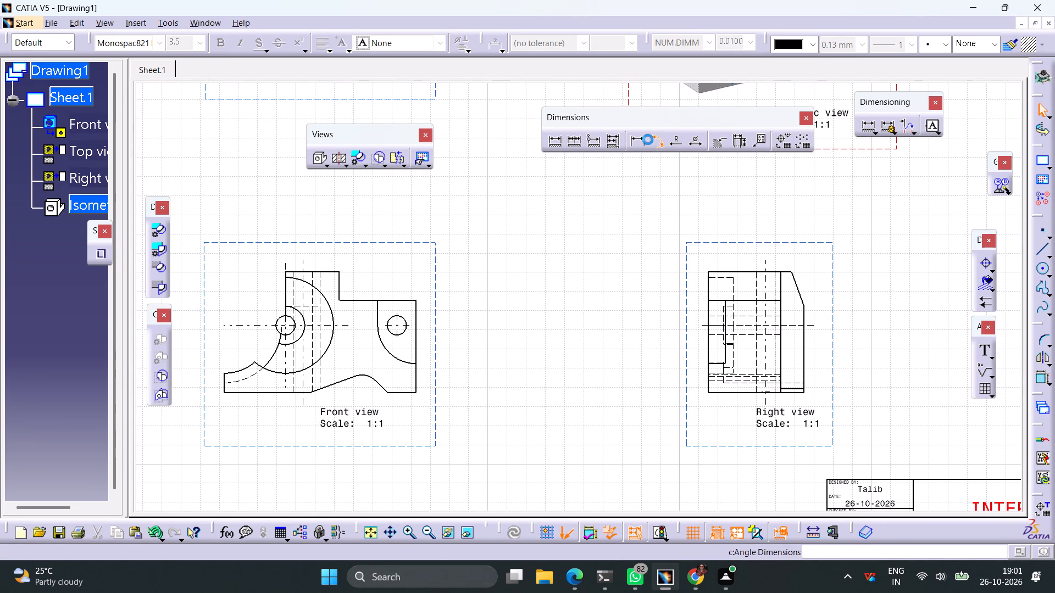
ctrl+middle_drag(467, 391, 497, 349)
scroll(423, 399, up, 1)
middle_drag(424, 401, 469, 384)
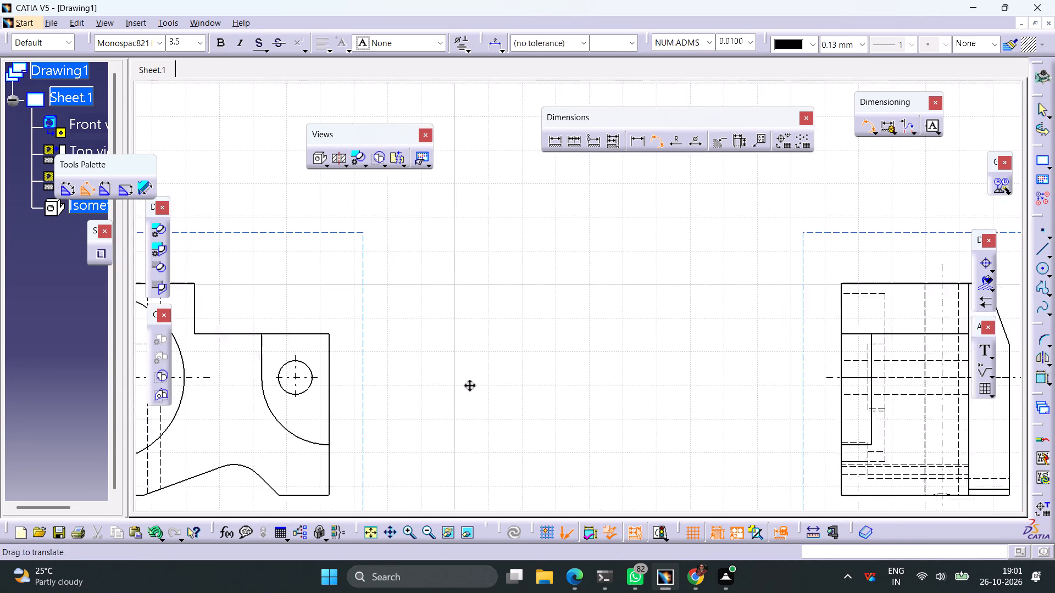
middle_drag(469, 384, 603, 250)
click(415, 349)
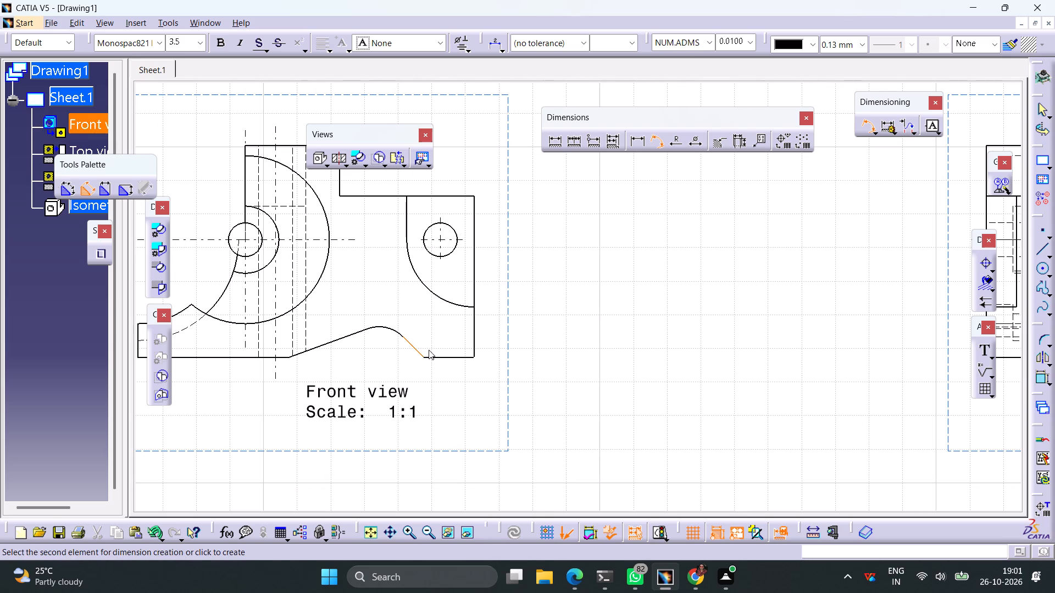
click(438, 356)
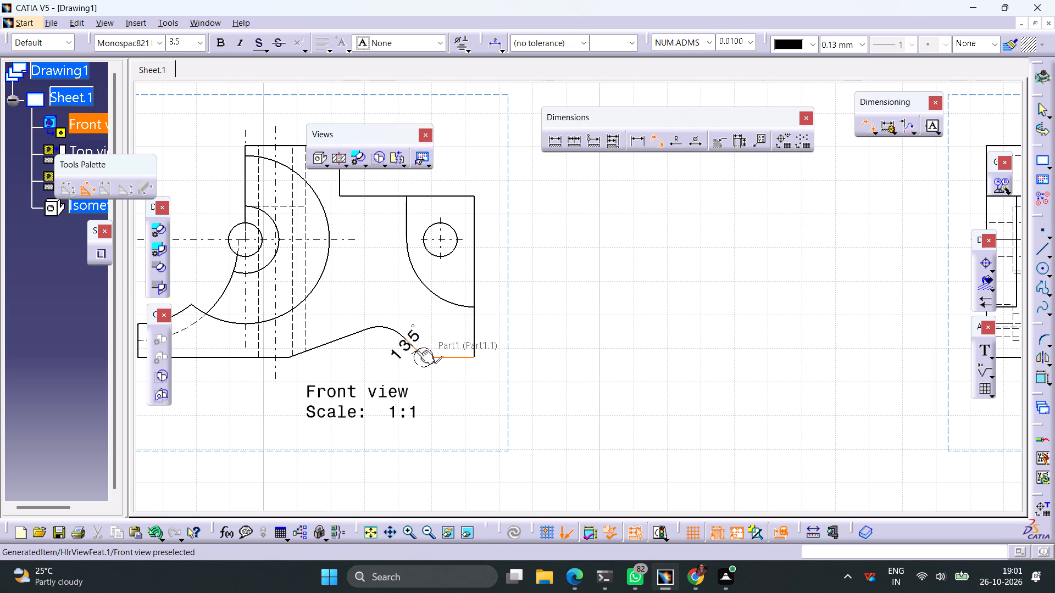
right_click(425, 339)
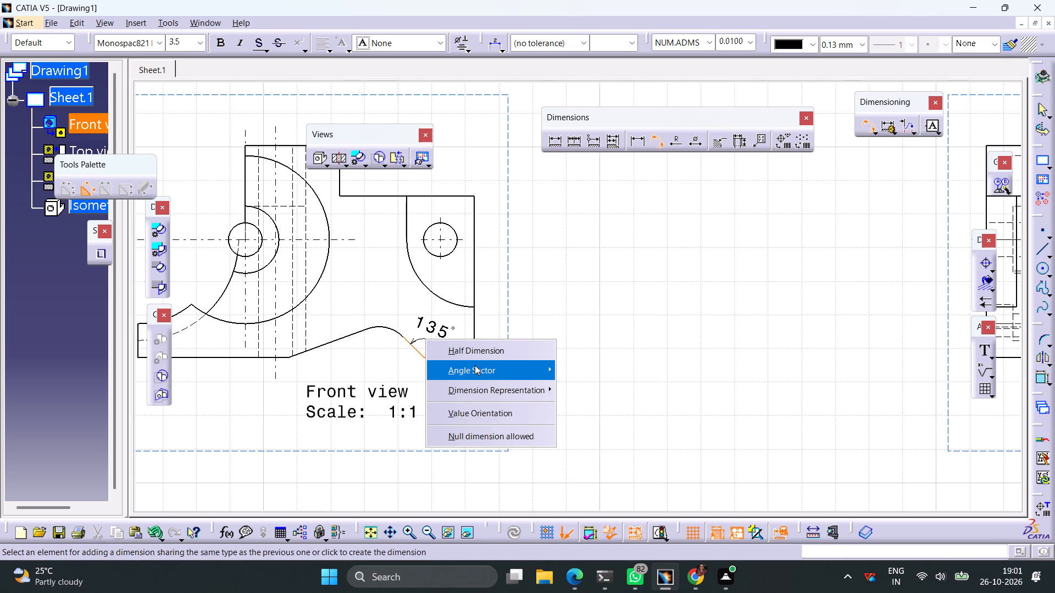
click(574, 366)
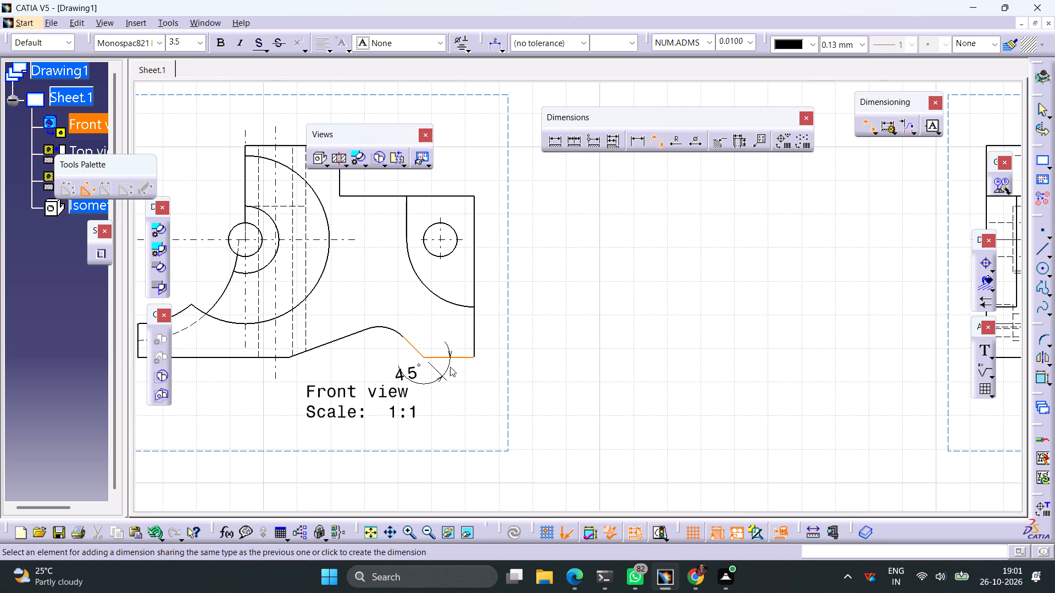
click(450, 367)
Add an angle dimension between the front view's long slanted edge and the left bottom edge, using the acute angle sector.
click(657, 143)
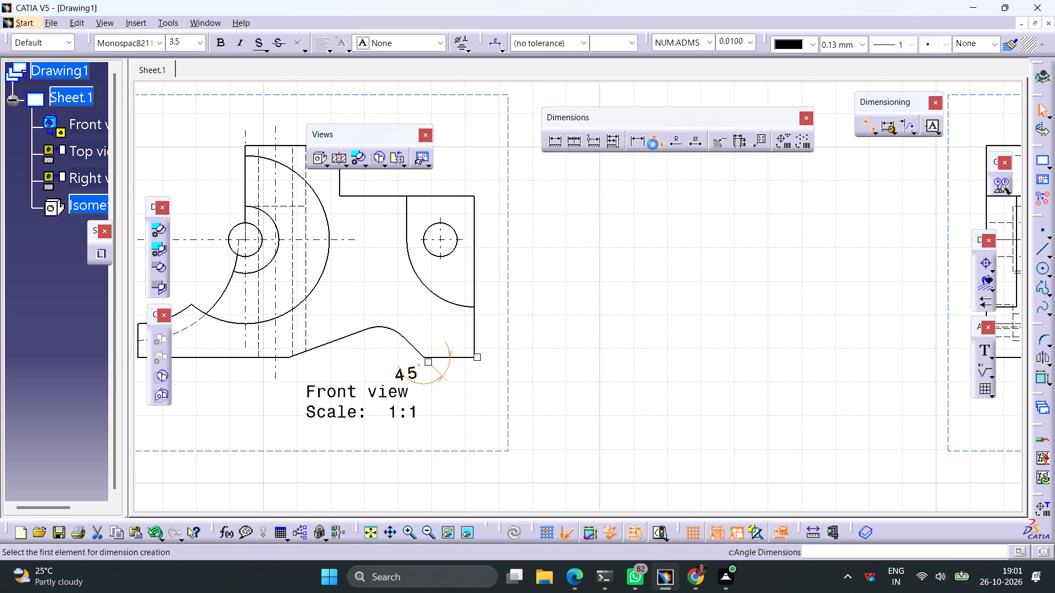
click(330, 343)
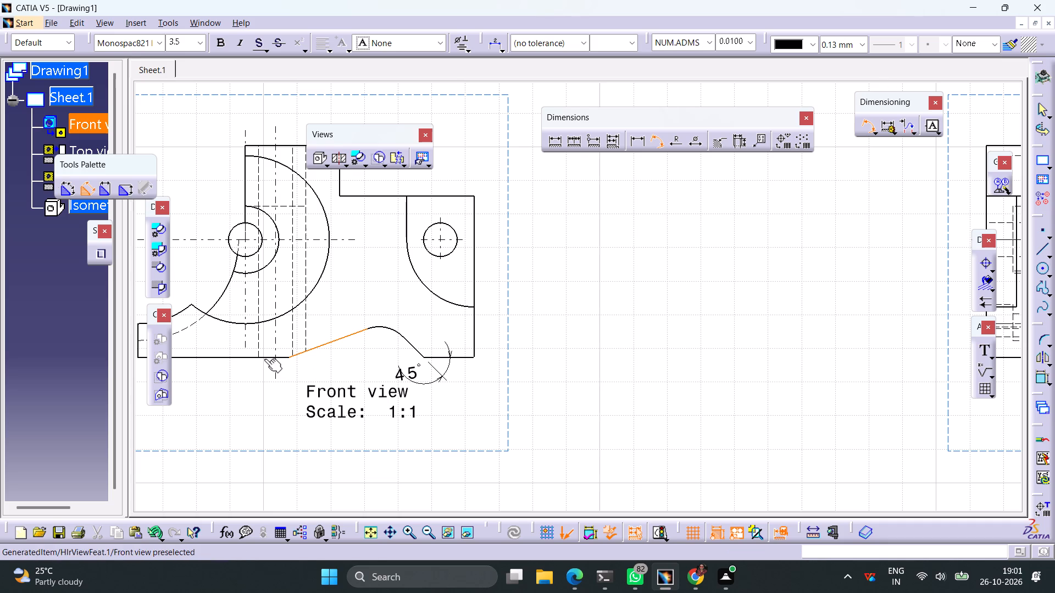
click(261, 357)
right_click(319, 365)
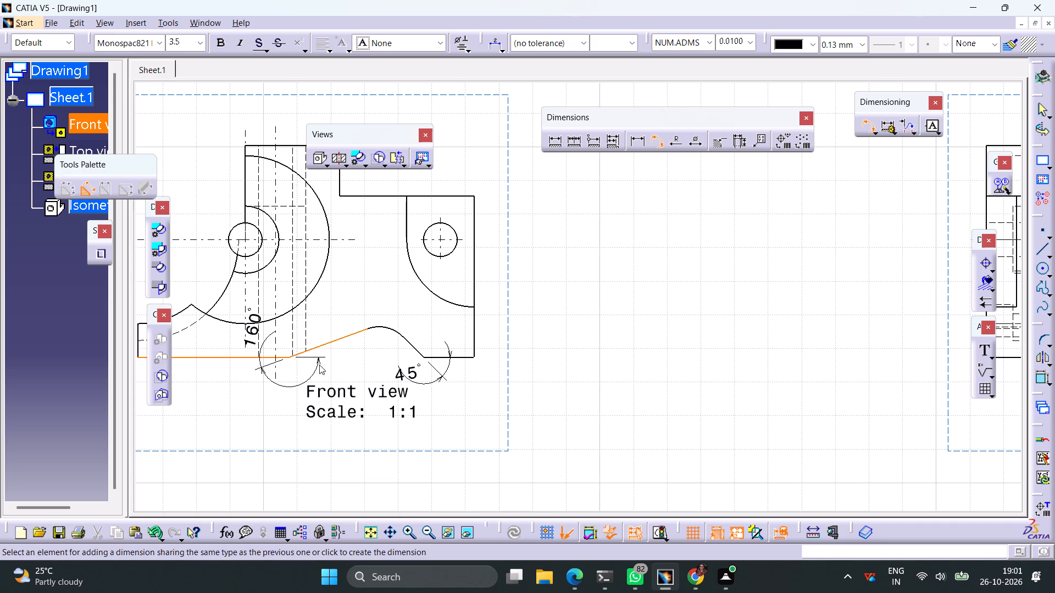
click(368, 395)
click(465, 393)
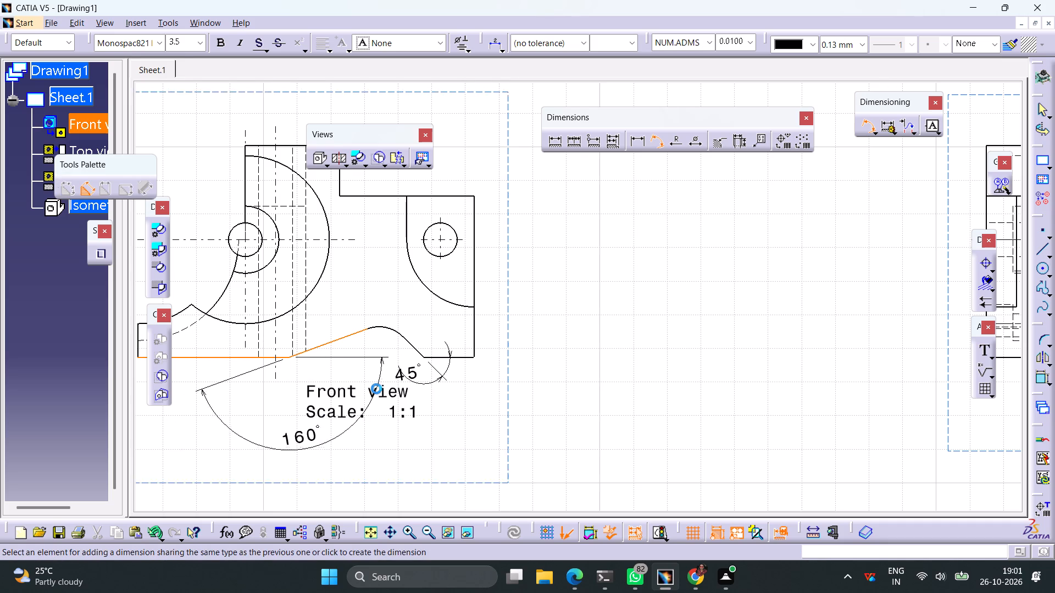
right_click(321, 368)
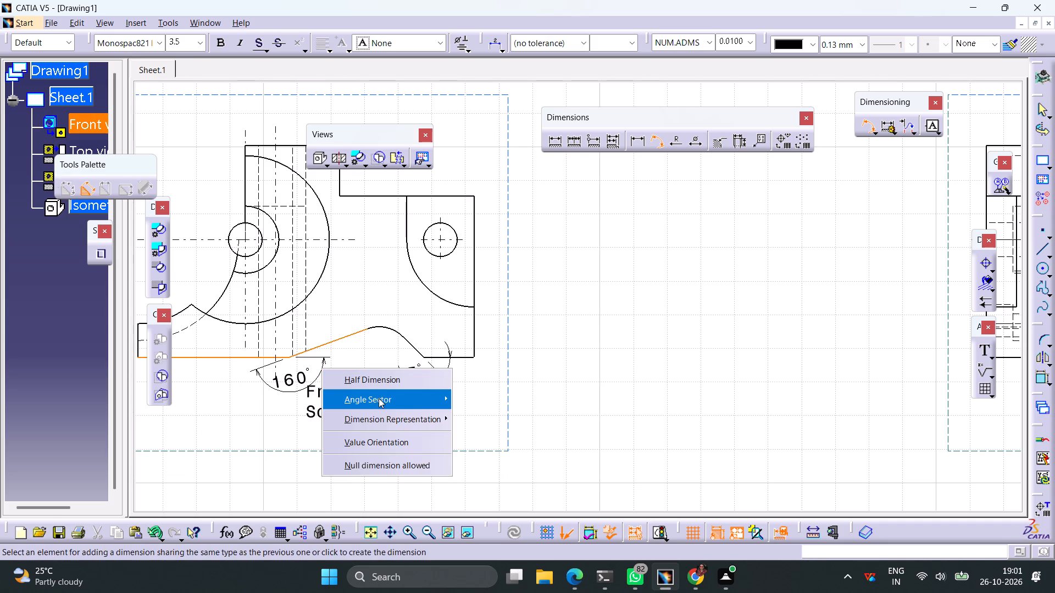
click(468, 413)
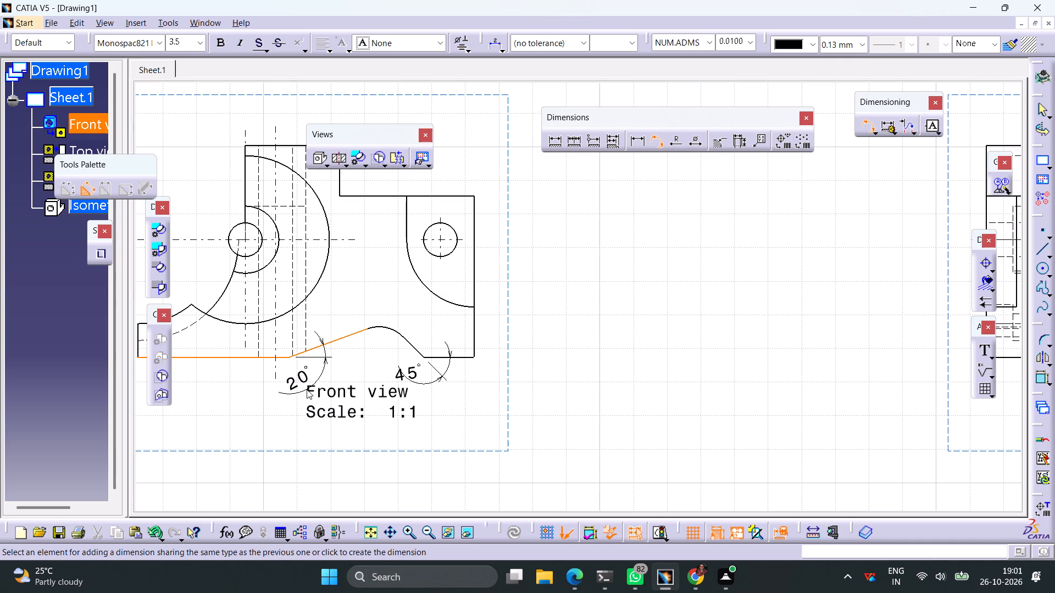
click(321, 371)
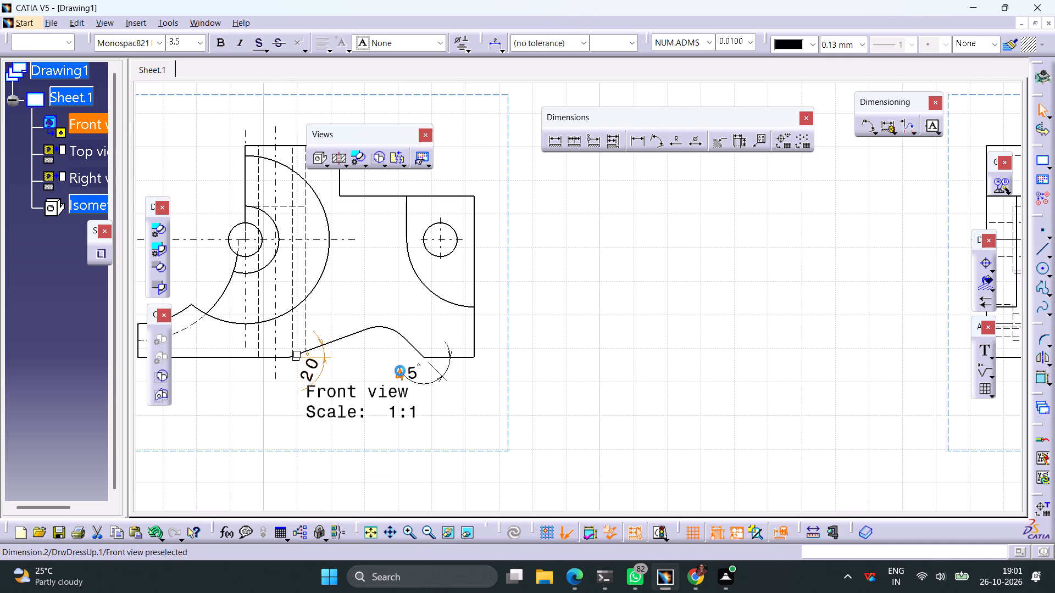
Move the front view's name and scale label down and left, clear of the angle dimensions.
ctrl+middle_drag(549, 365, 550, 387)
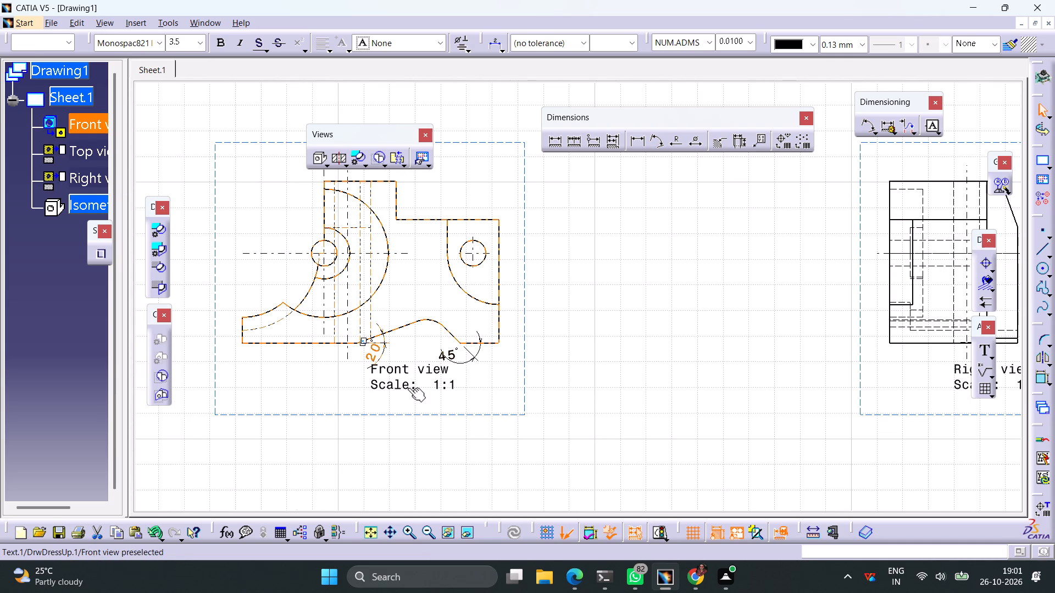
drag(408, 388, 384, 408)
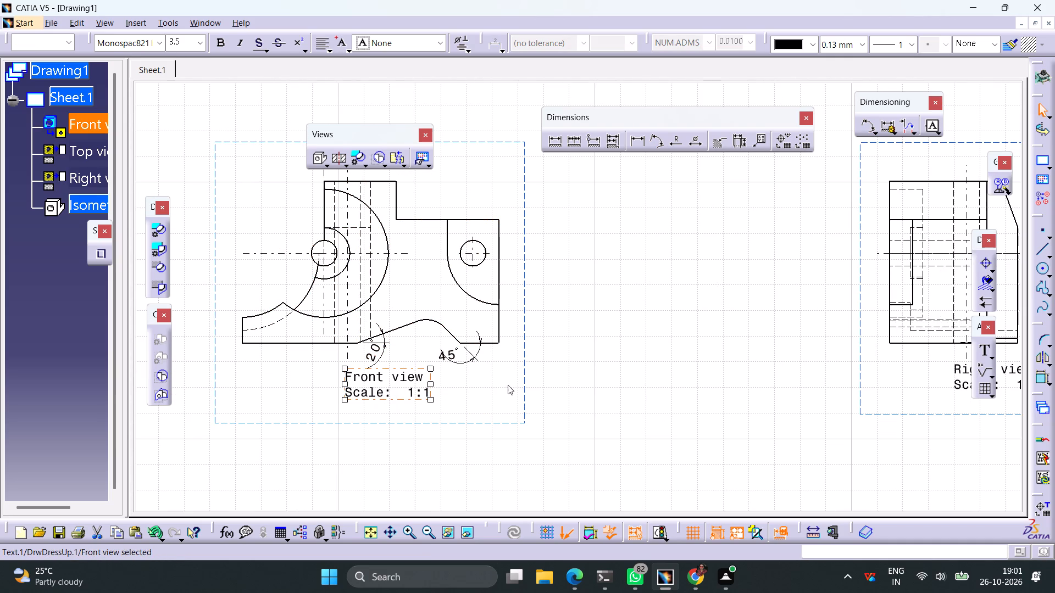
click(499, 389)
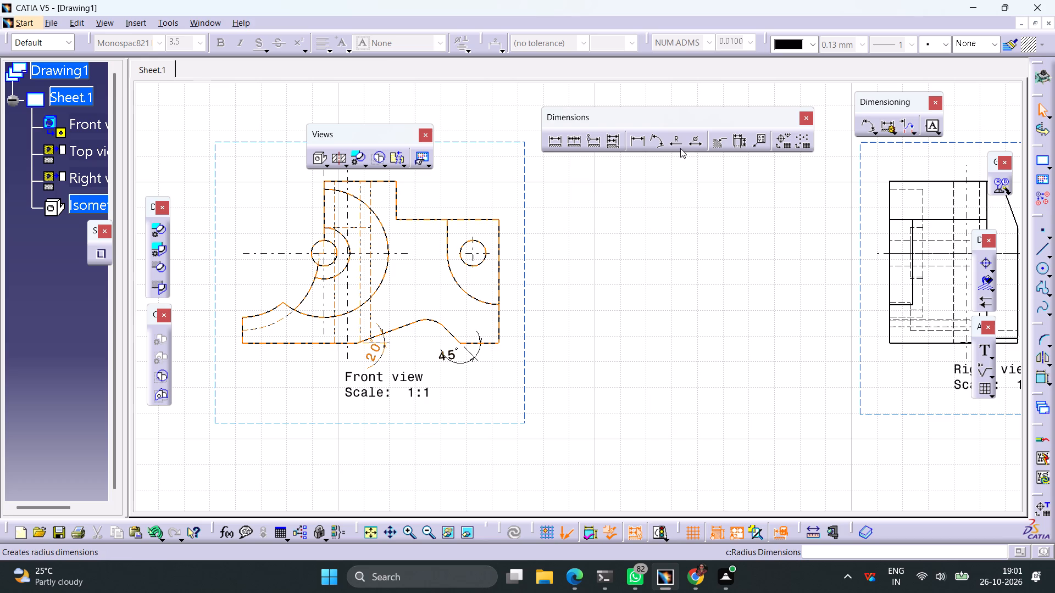
Add a radius dimension to the front view's right quarter arc and a diameter dimension to the hole beside it.
click(675, 143)
click(470, 294)
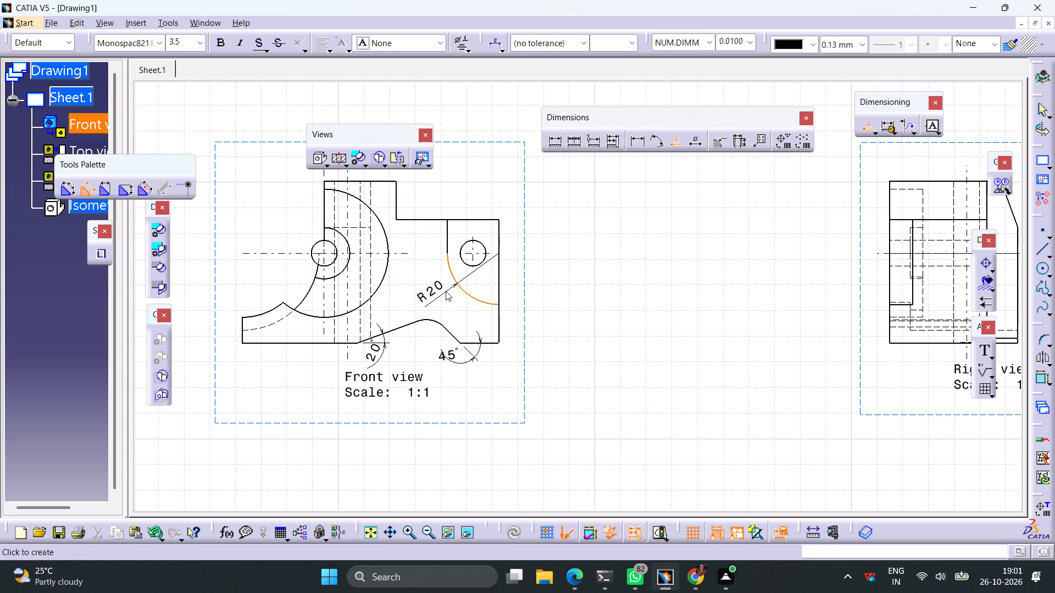
click(446, 291)
click(696, 141)
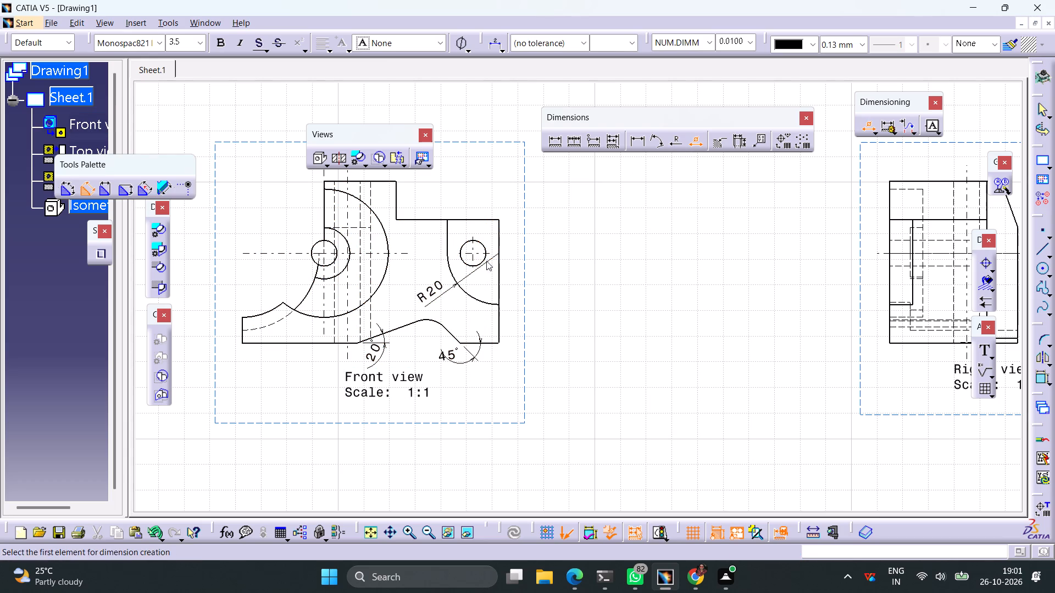
click(481, 244)
click(485, 189)
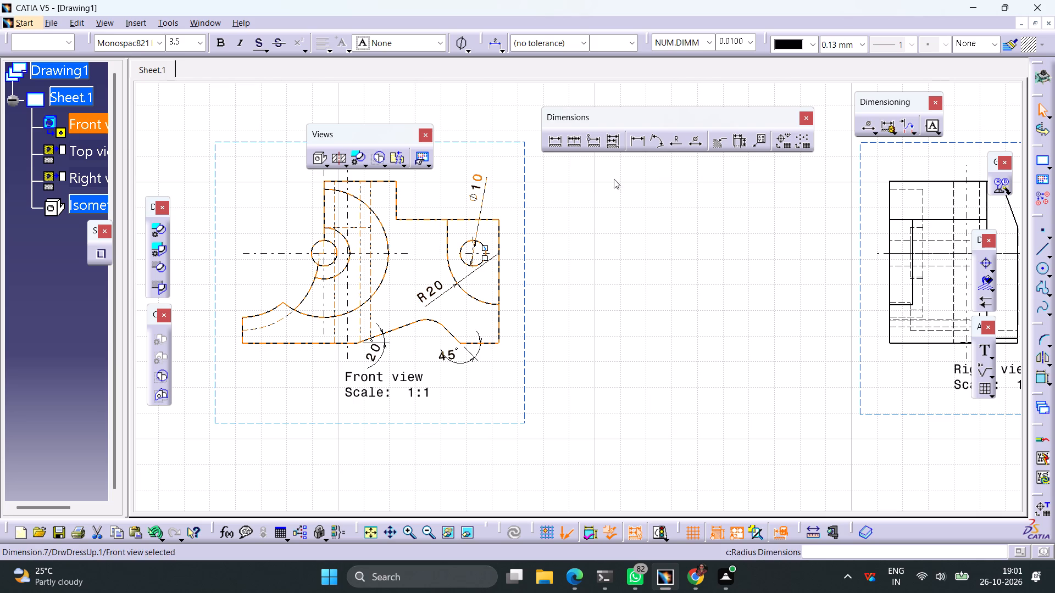
Dimension the length of the front view's short vertical edge below the right arc, placing it right of the view.
click(553, 144)
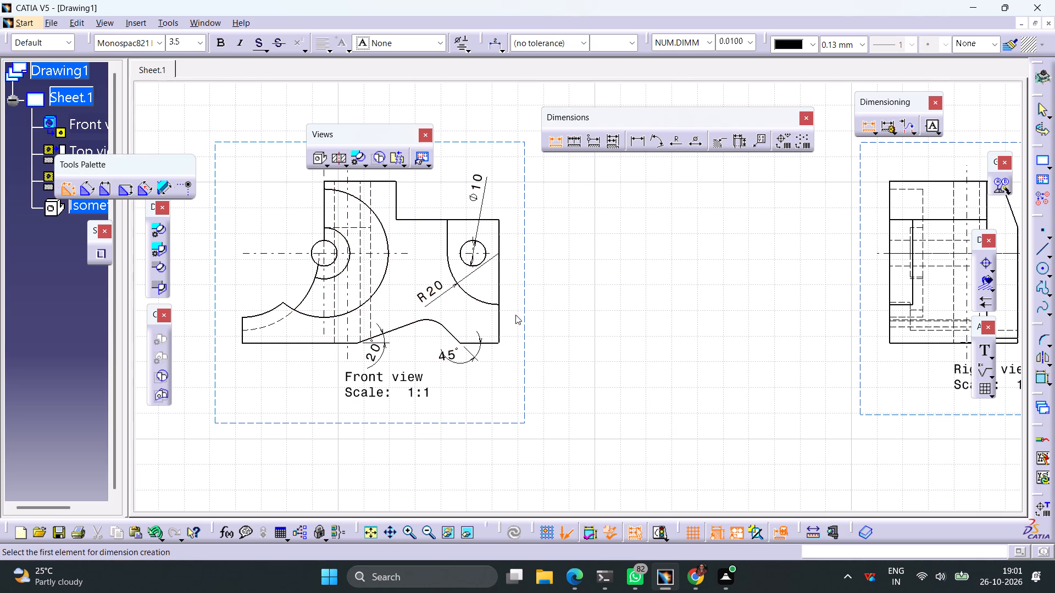
click(499, 327)
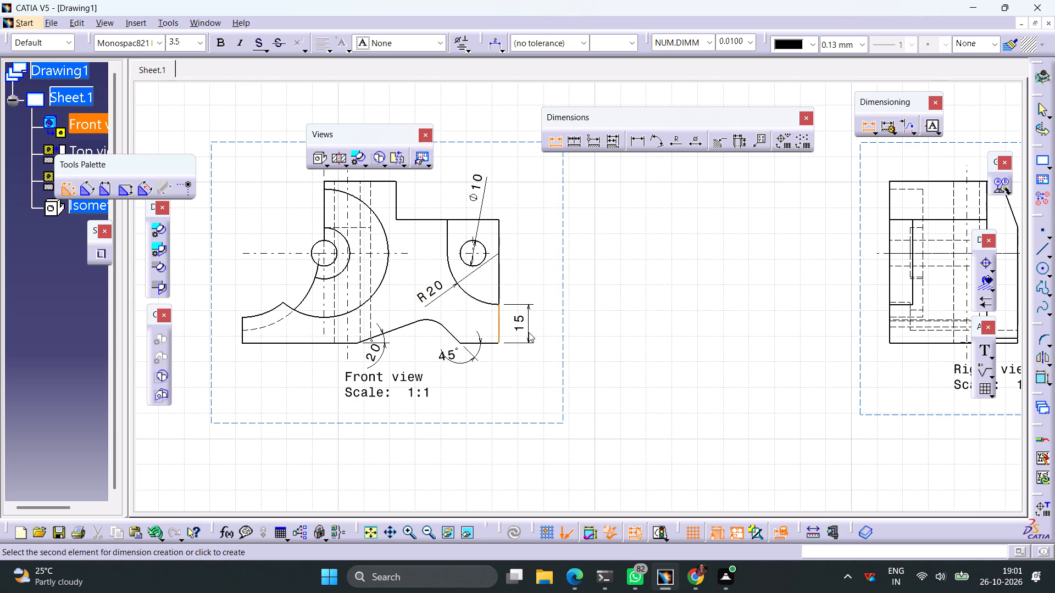
click(529, 332)
click(617, 286)
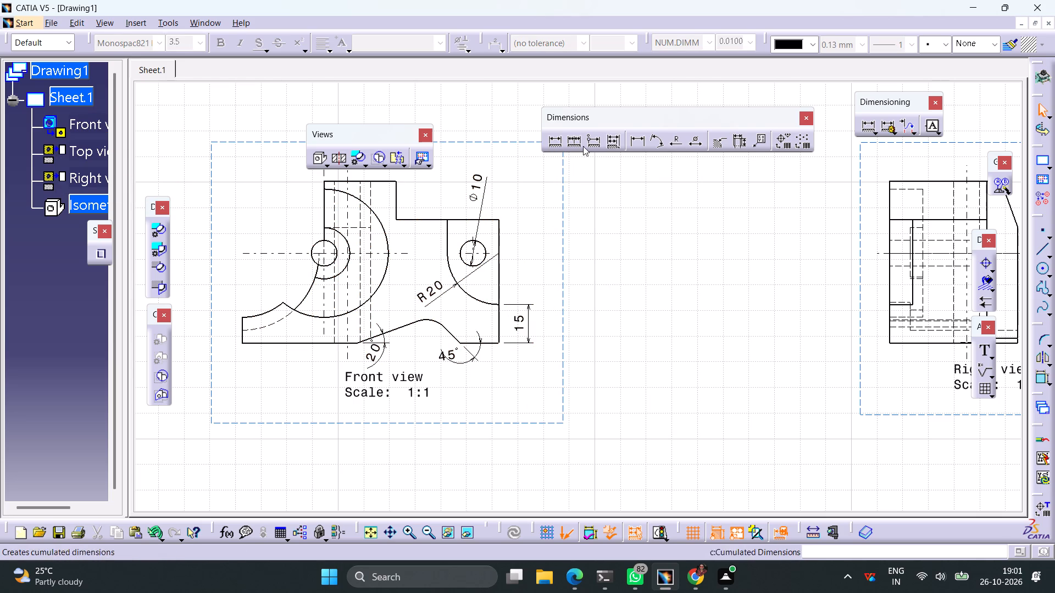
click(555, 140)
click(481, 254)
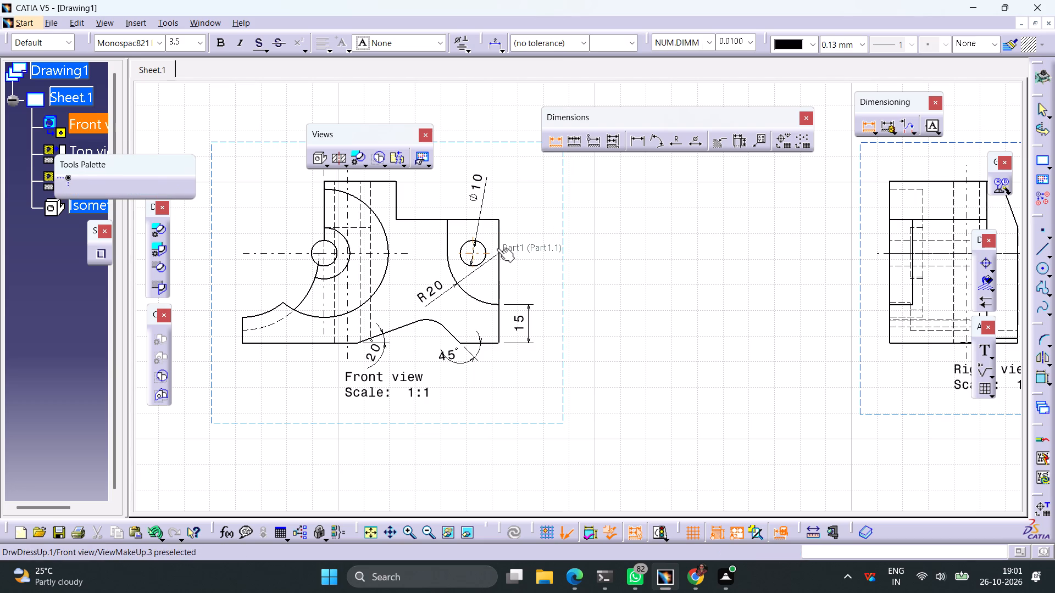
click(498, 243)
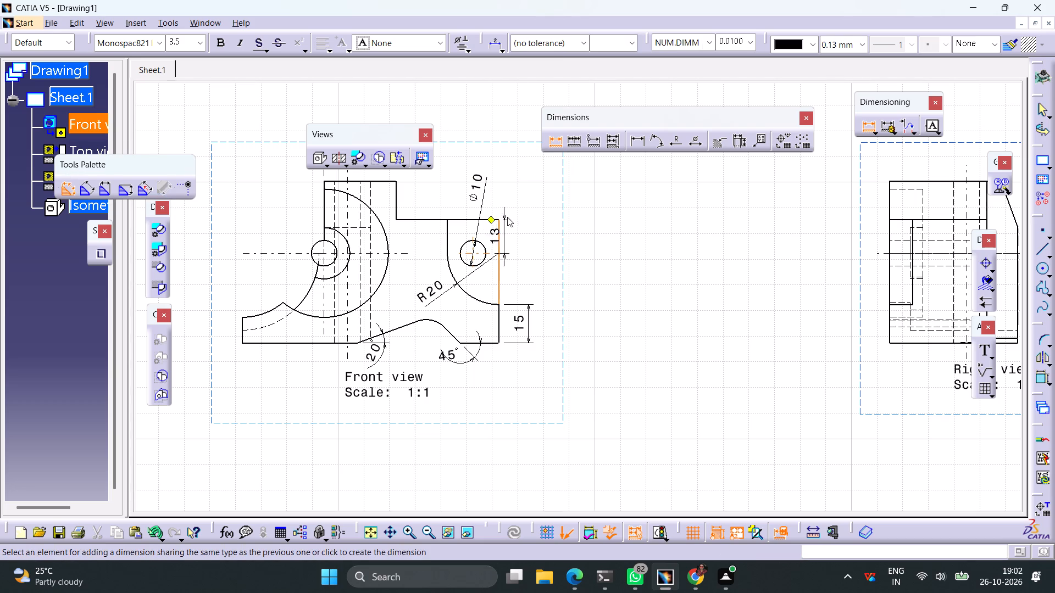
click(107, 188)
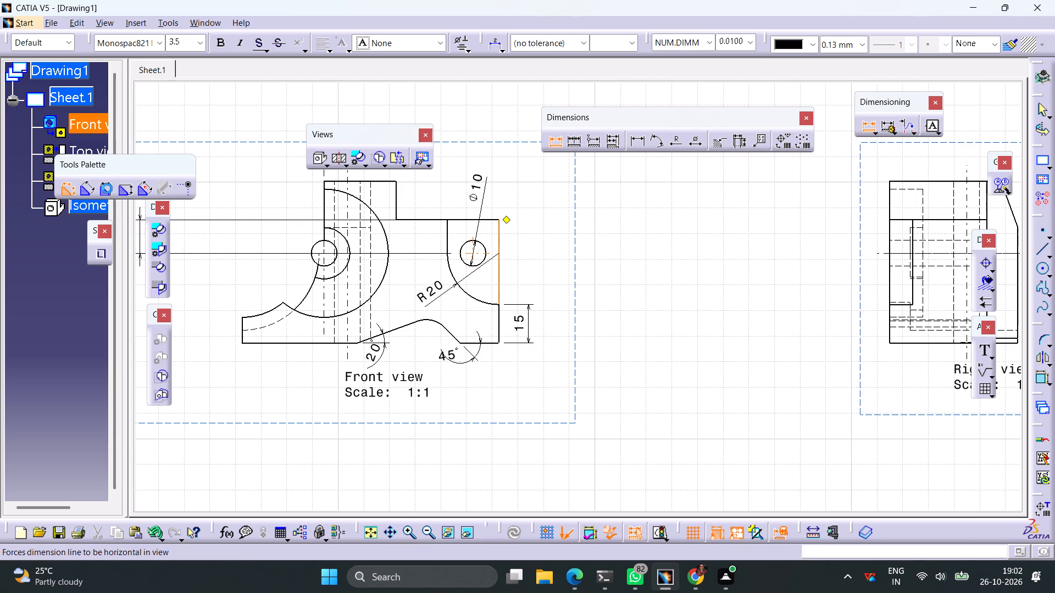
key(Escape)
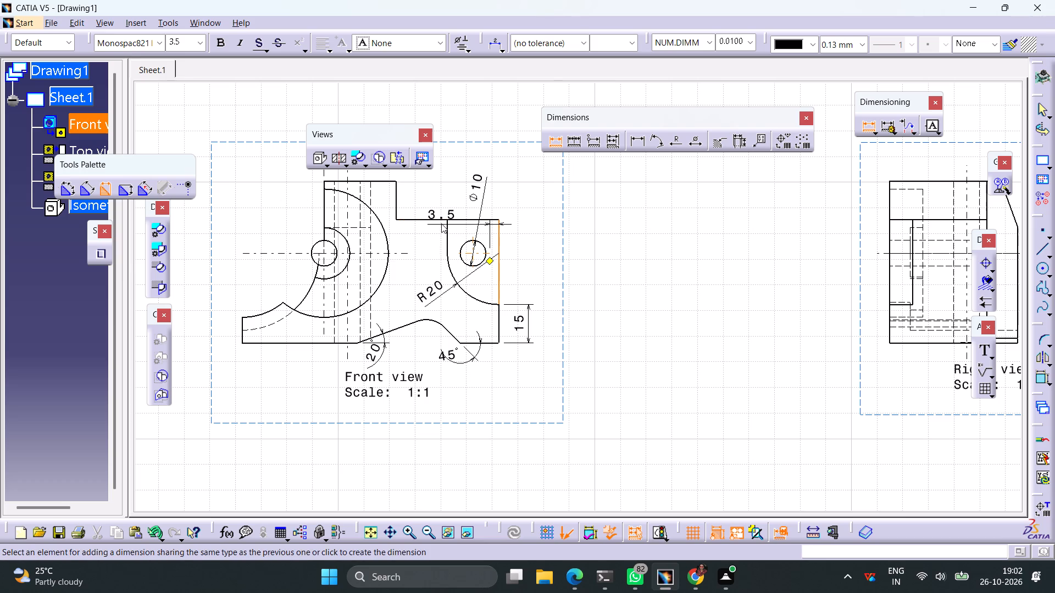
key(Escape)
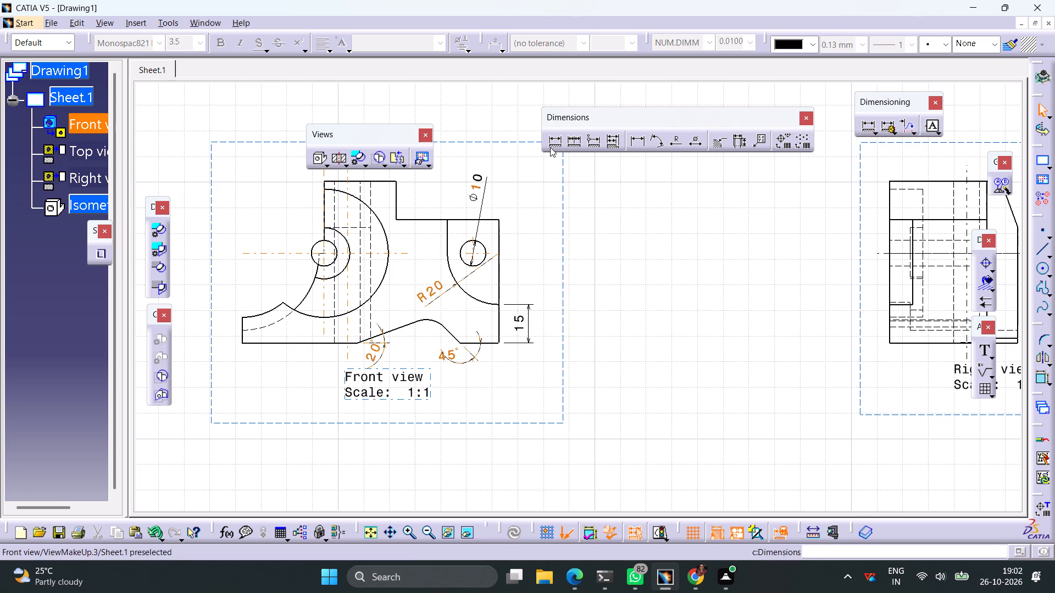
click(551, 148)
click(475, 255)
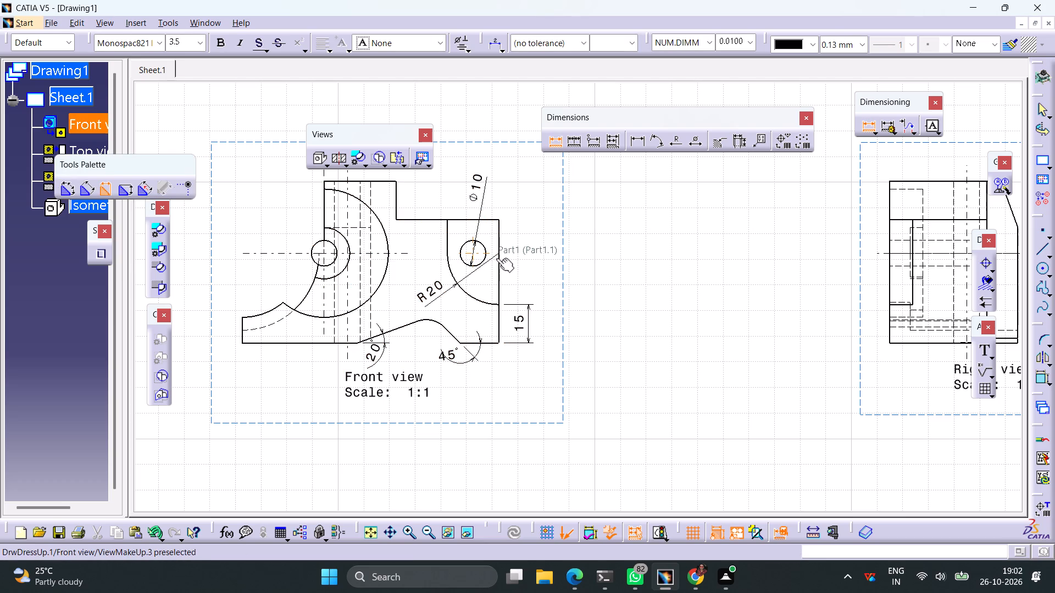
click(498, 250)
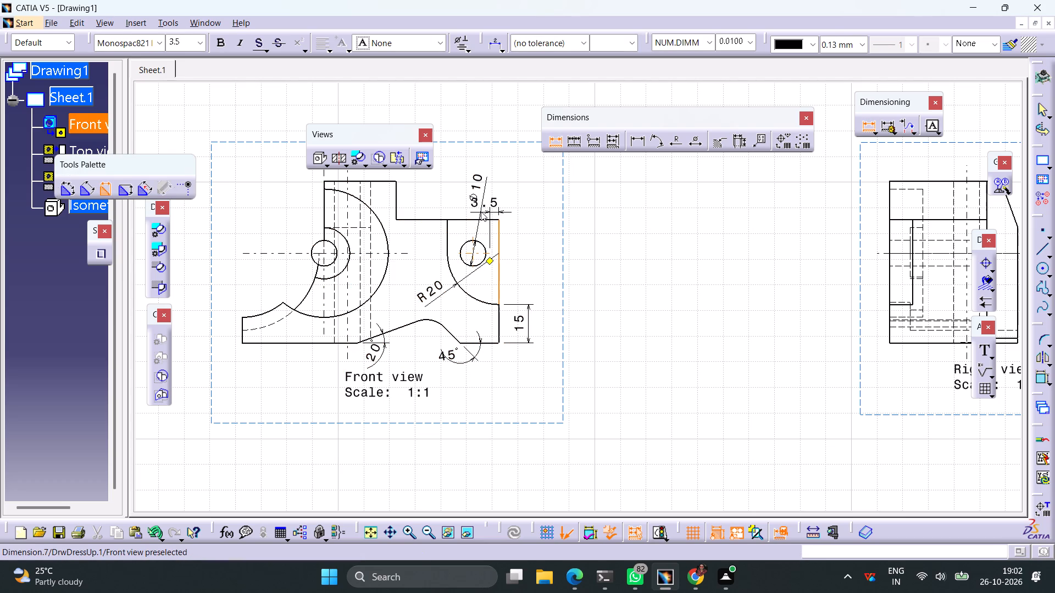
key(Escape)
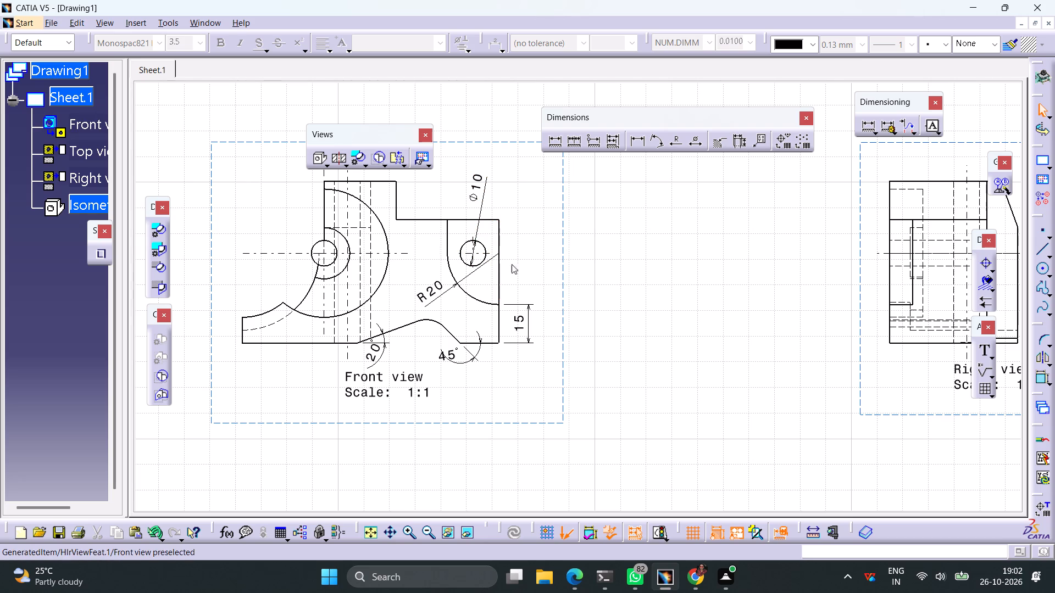
Dimension the horizontal distance from the right hole's centre to the front view's right edge, placing it above the edge.
ctrl+middle_drag(501, 274, 503, 219)
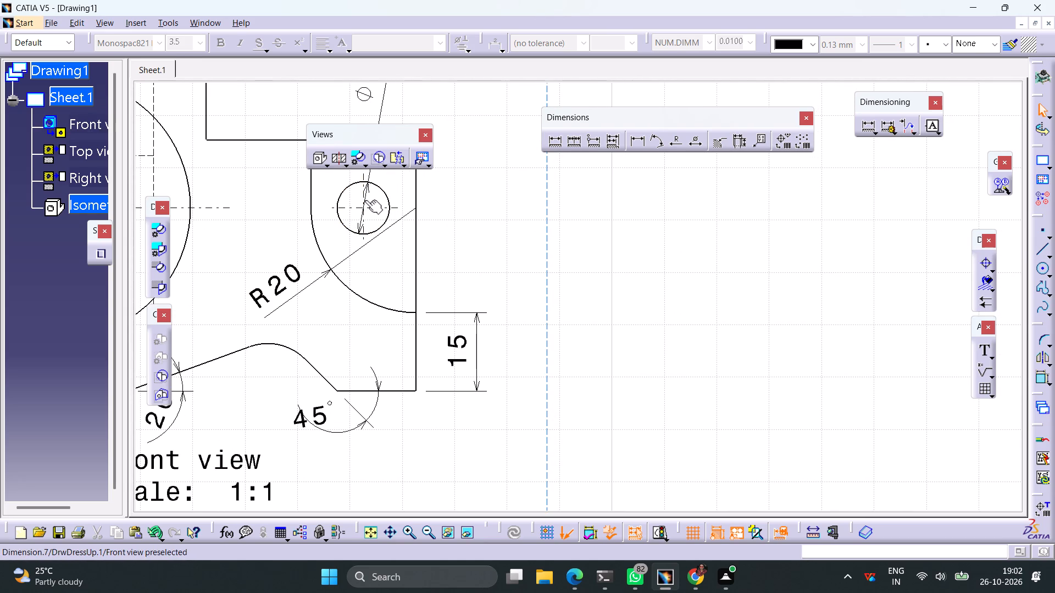
click(548, 147)
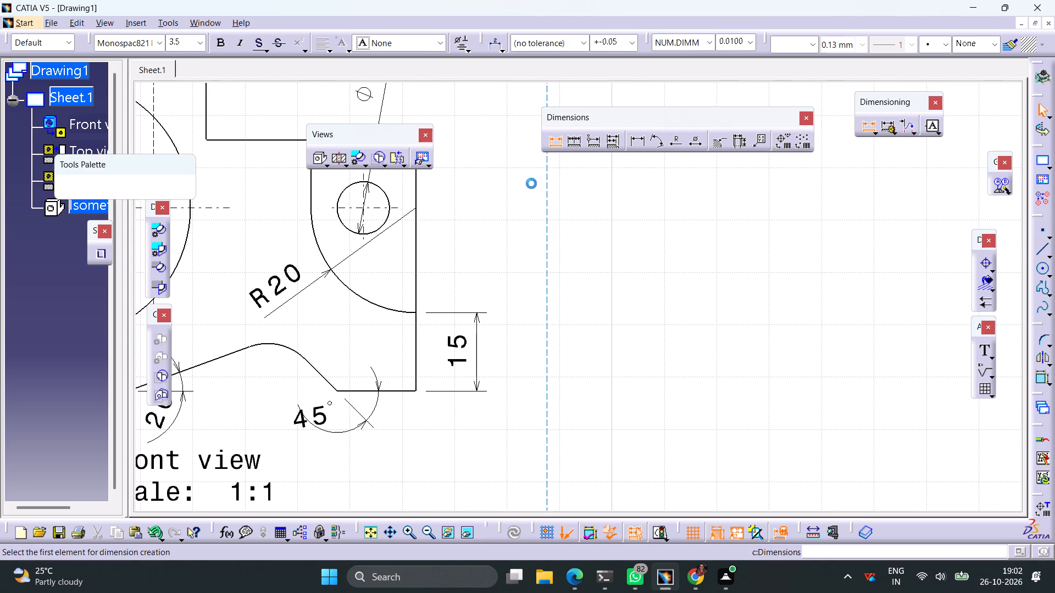
middle_drag(470, 236, 532, 291)
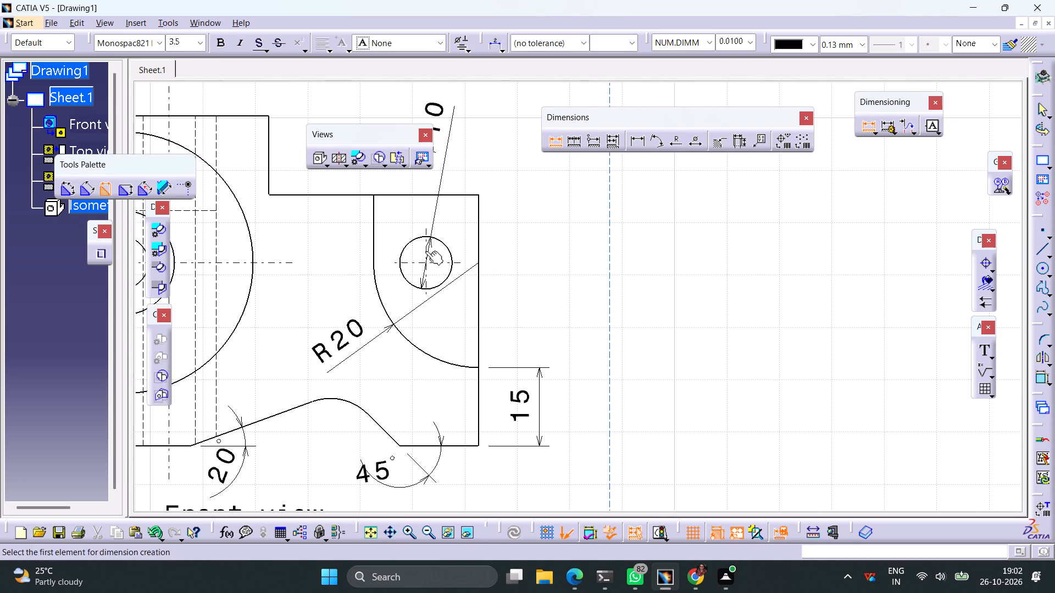
click(425, 251)
click(481, 234)
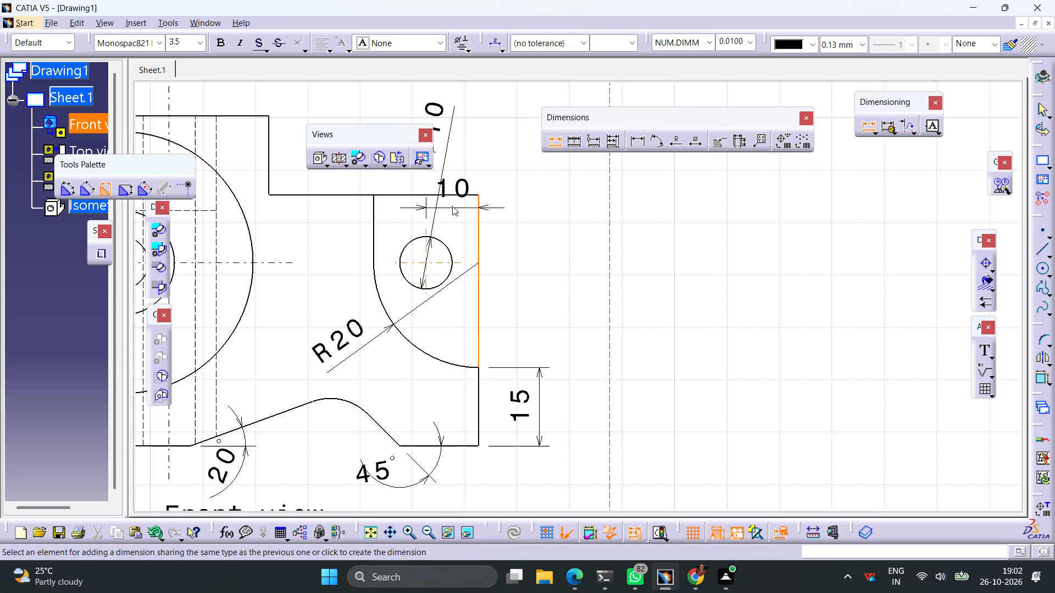
click(471, 174)
ctrl+middle_drag(510, 215, 523, 253)
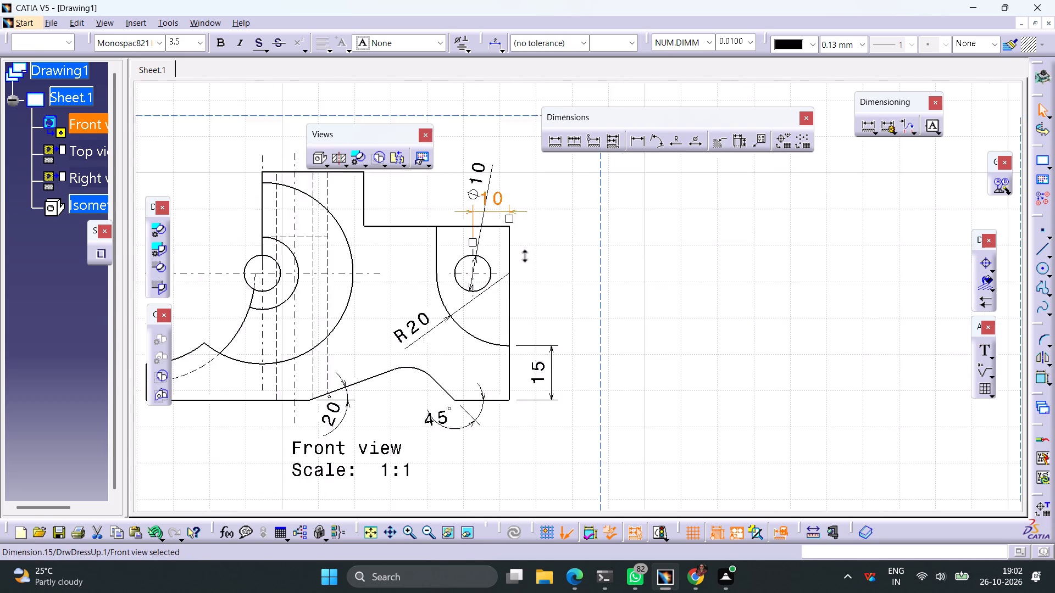
ctrl+middle_drag(523, 253, 523, 281)
click(559, 283)
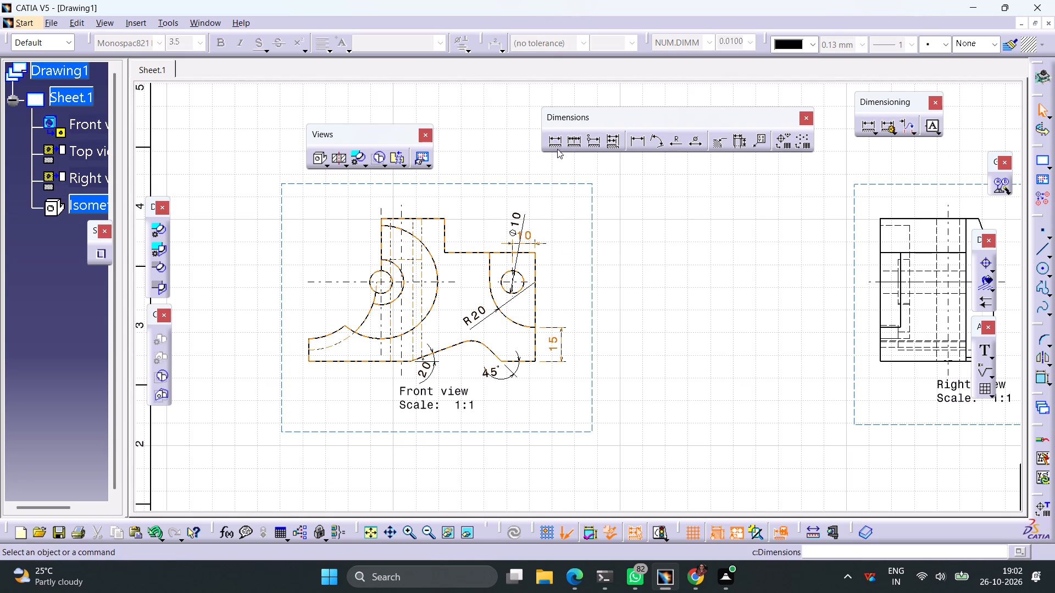
Dimension the front view's raised upper block: its width above the view and the height of its right vertical edge.
click(553, 146)
click(382, 236)
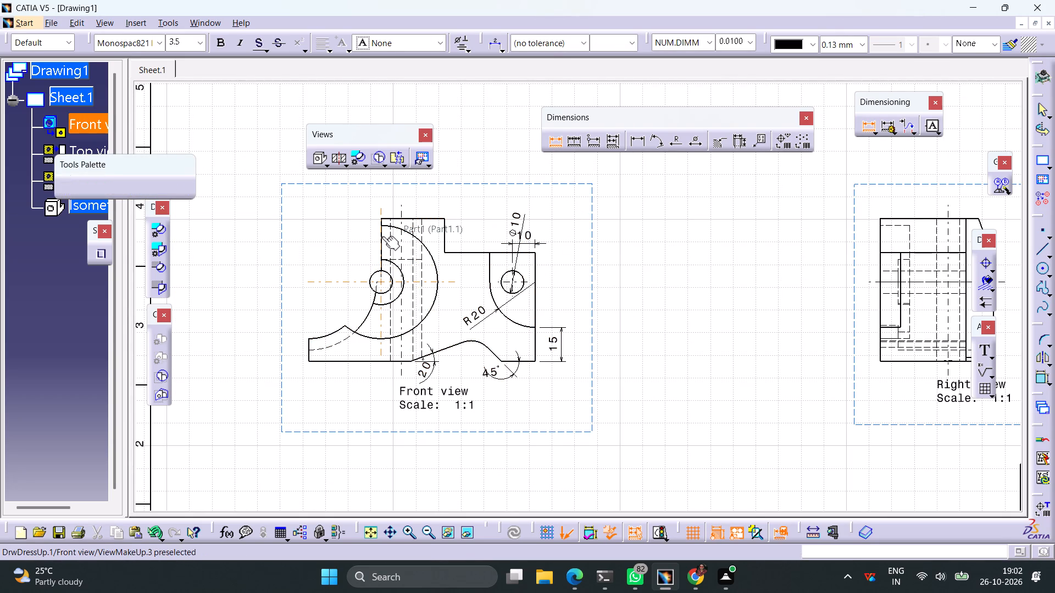
click(443, 236)
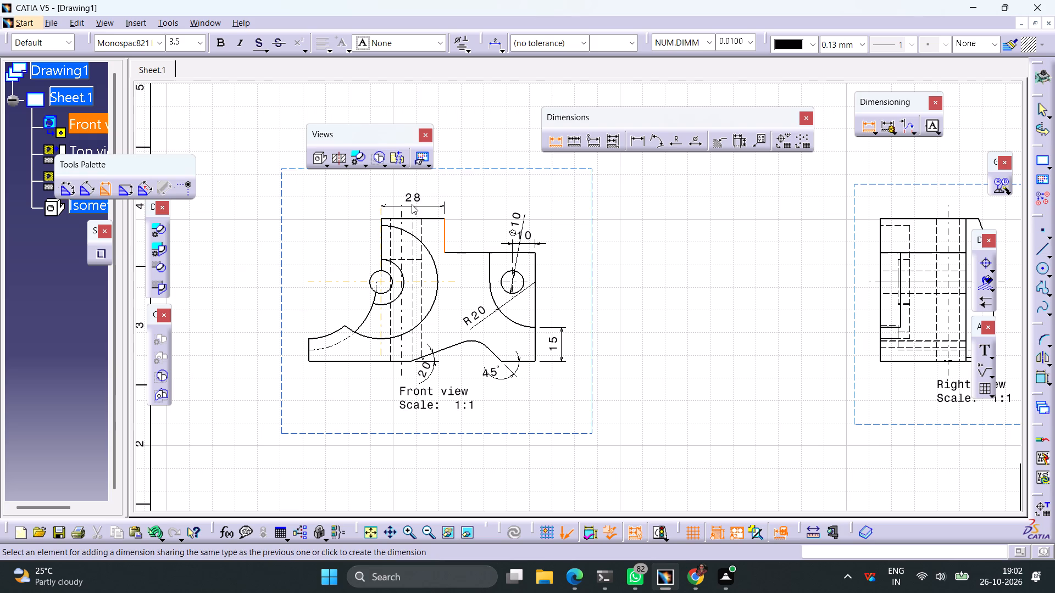
click(412, 199)
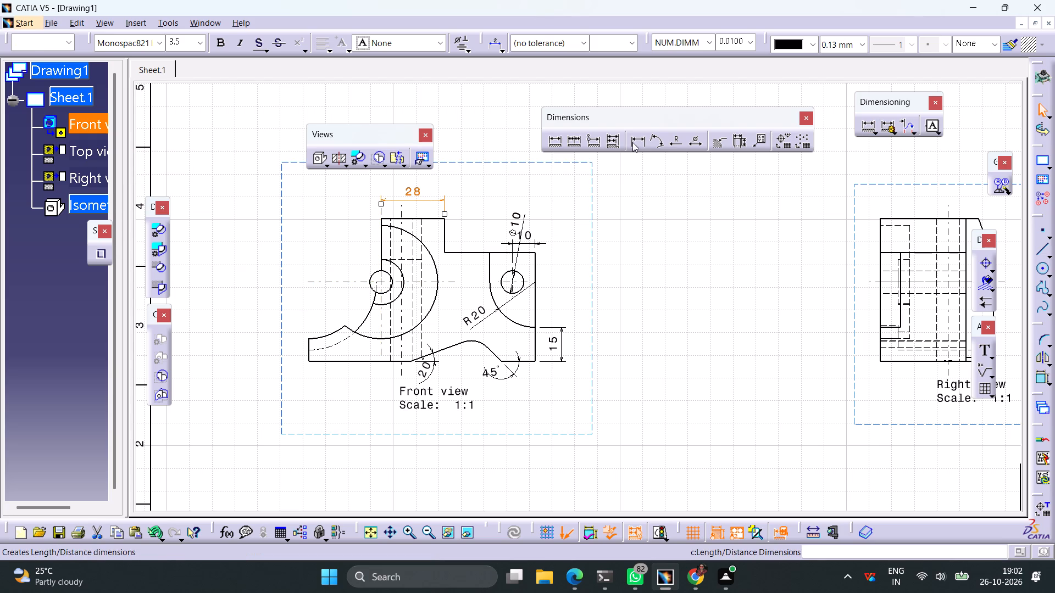
click(632, 142)
click(443, 234)
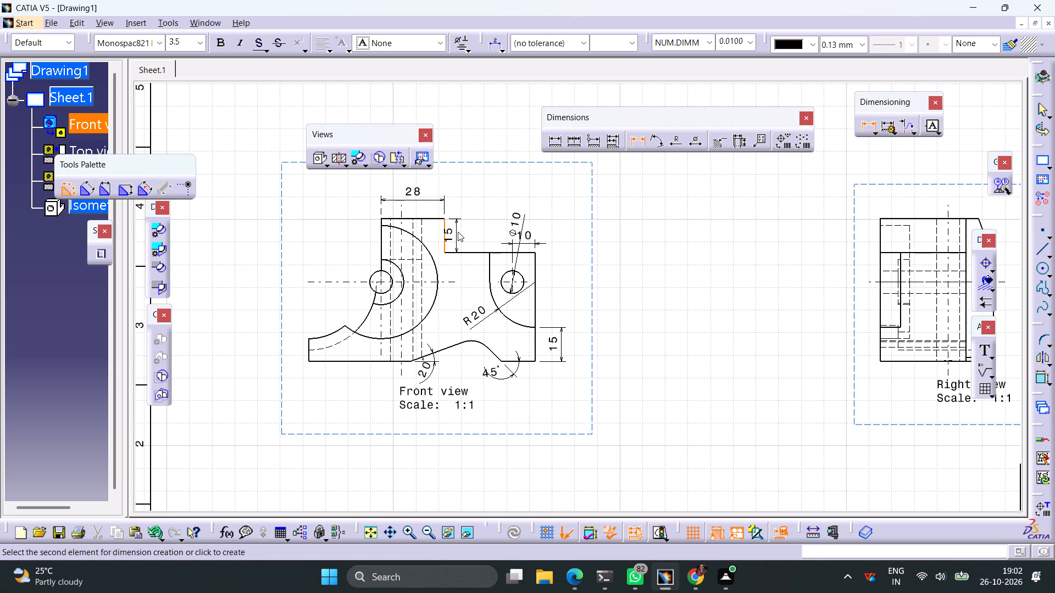
click(464, 230)
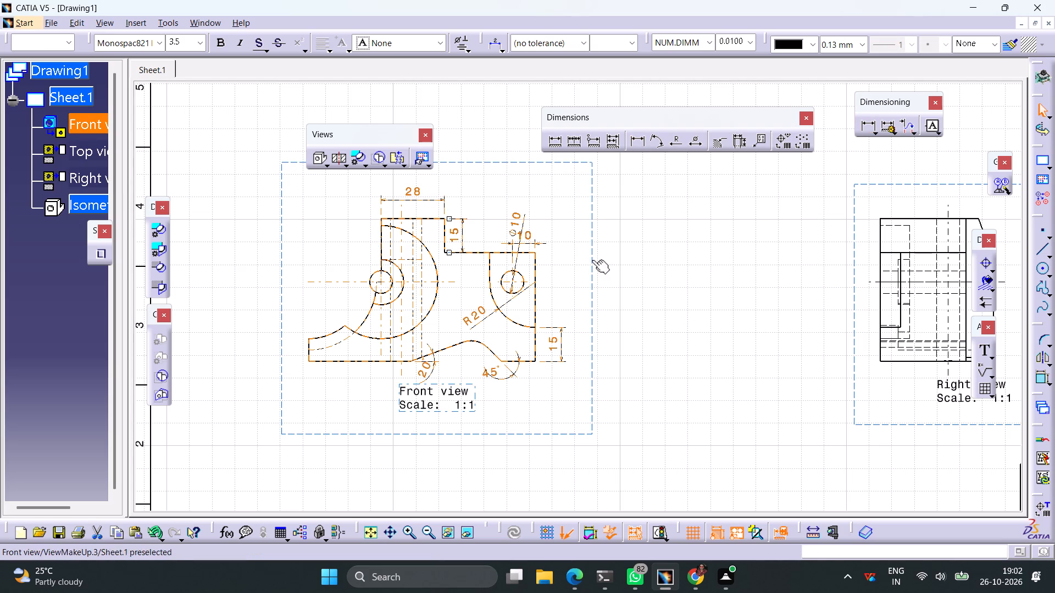
click(634, 251)
Dimension the horizontal distance from the raised block's right vertical edge to the front view's right edge, placing it above the view.
click(557, 147)
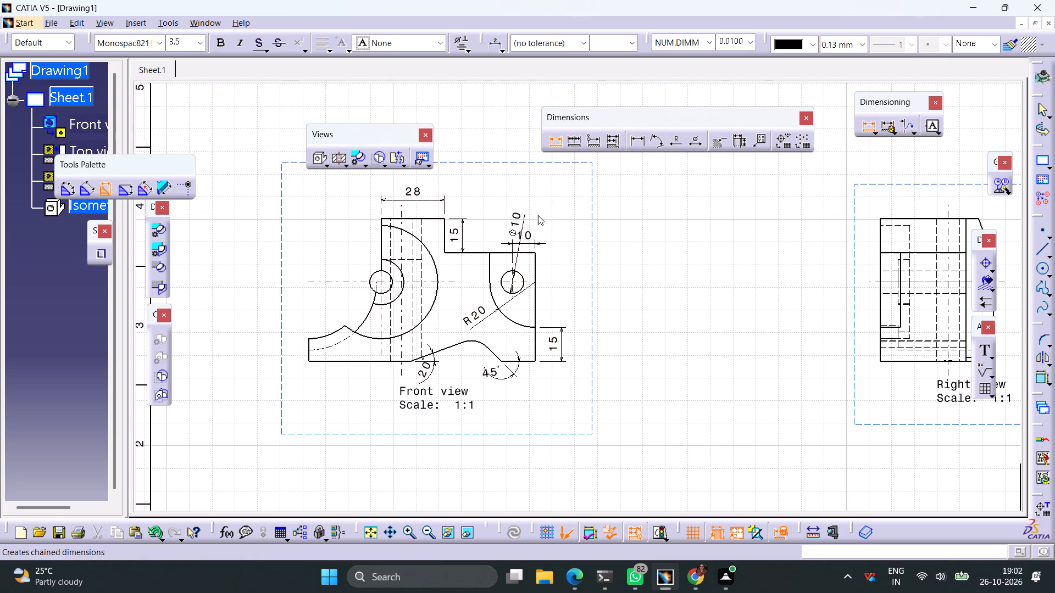
click(446, 237)
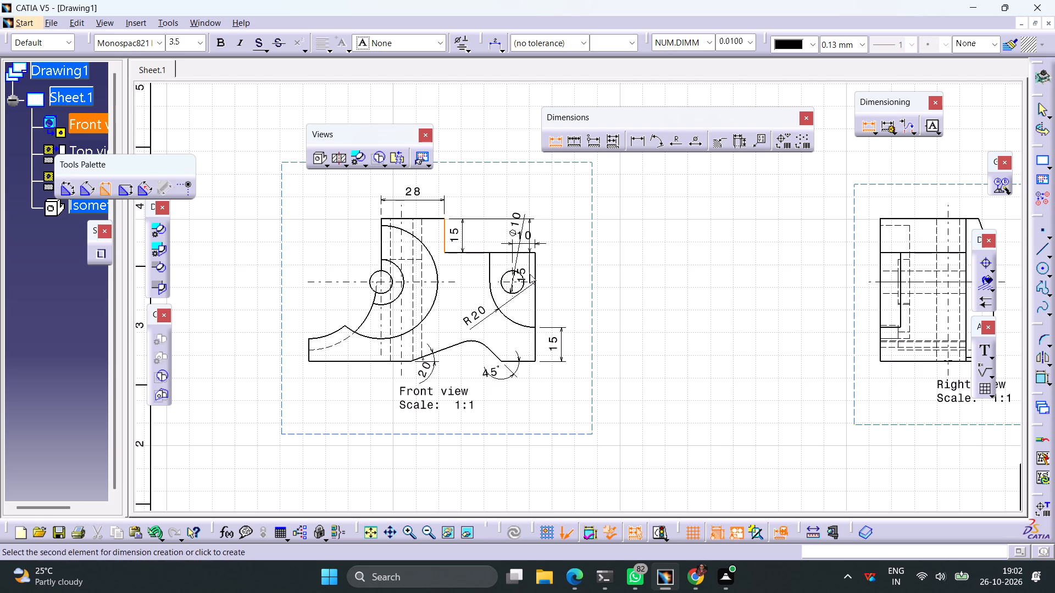
click(534, 266)
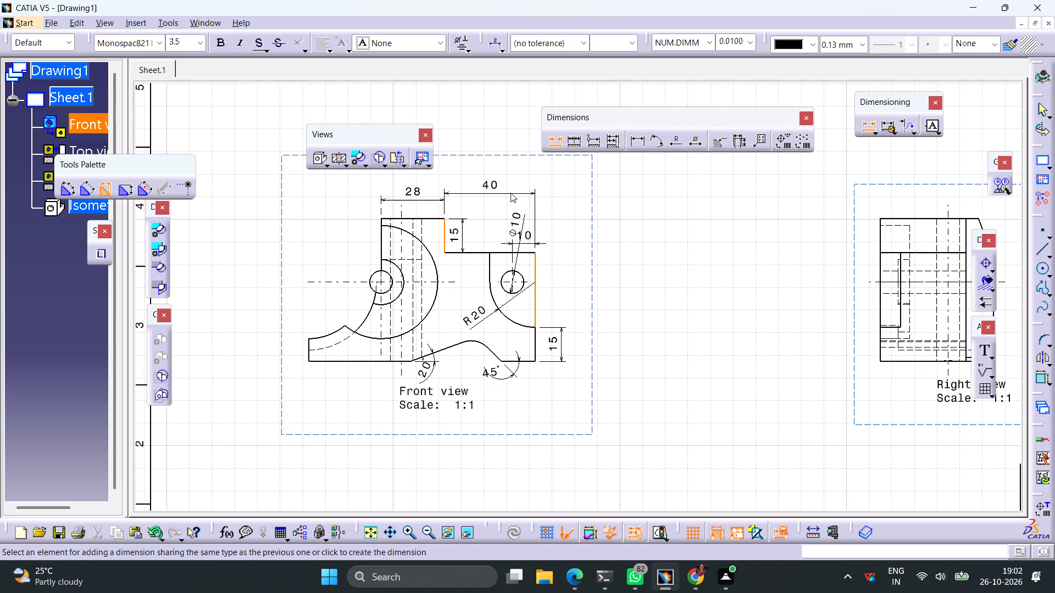
click(510, 187)
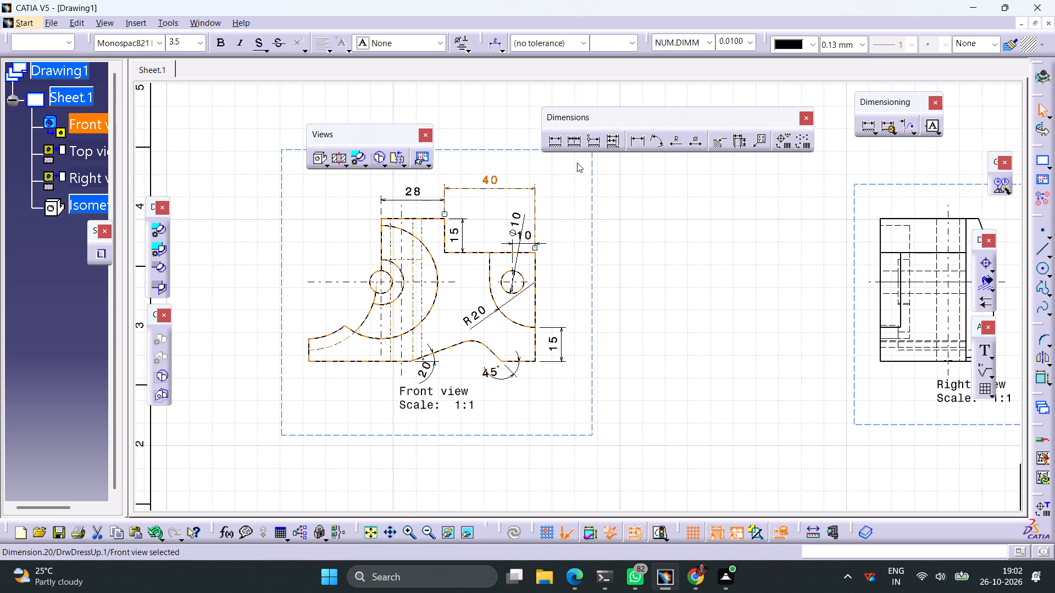
Dimension the front view's overall width below the part and move the view's name and scale label down, clear of it.
click(556, 144)
middle_drag(368, 376, 376, 372)
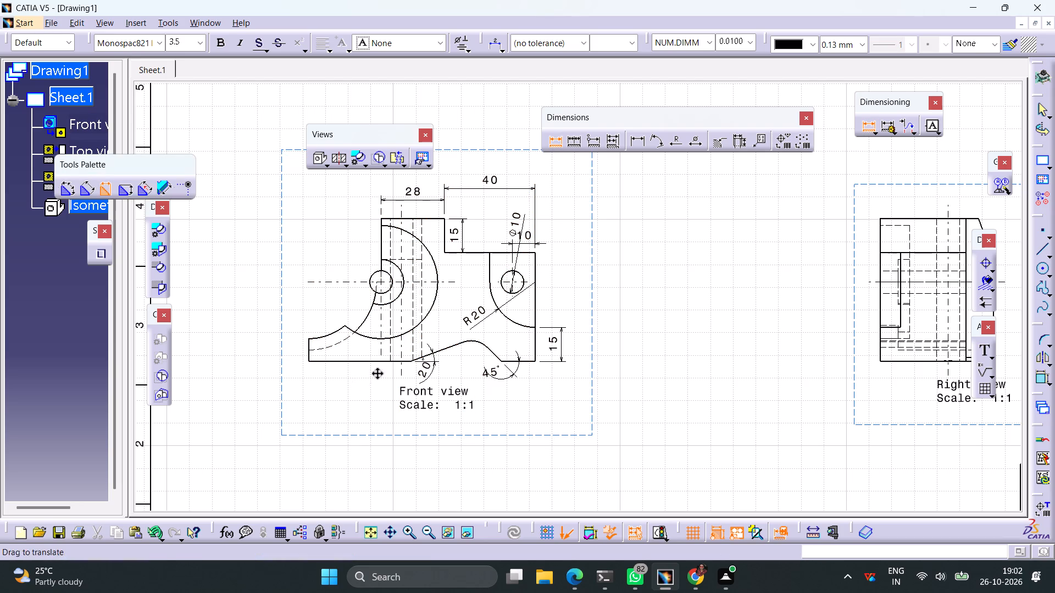
middle_drag(376, 372, 447, 354)
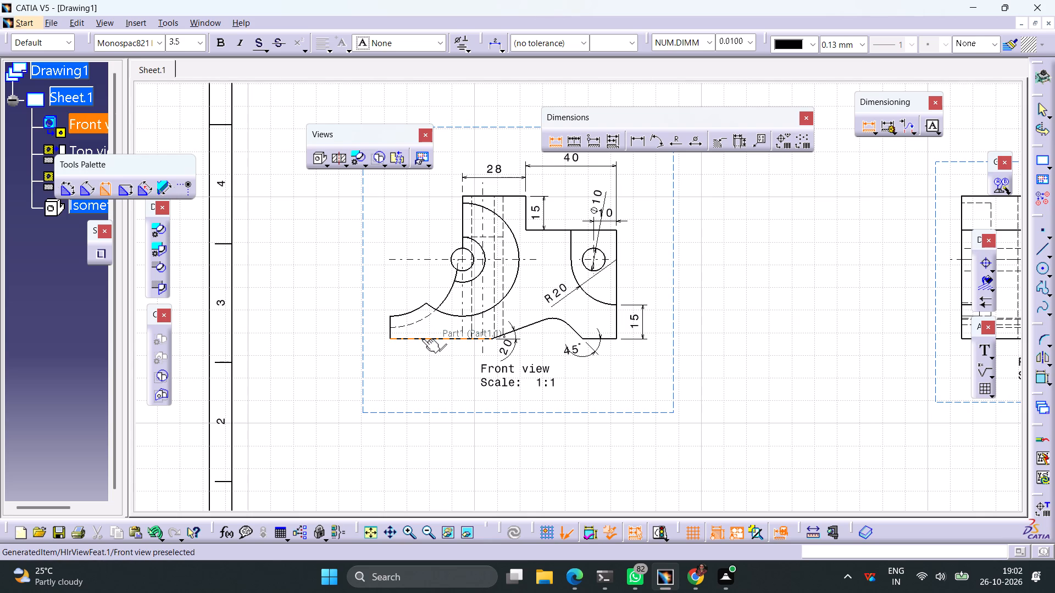
click(390, 329)
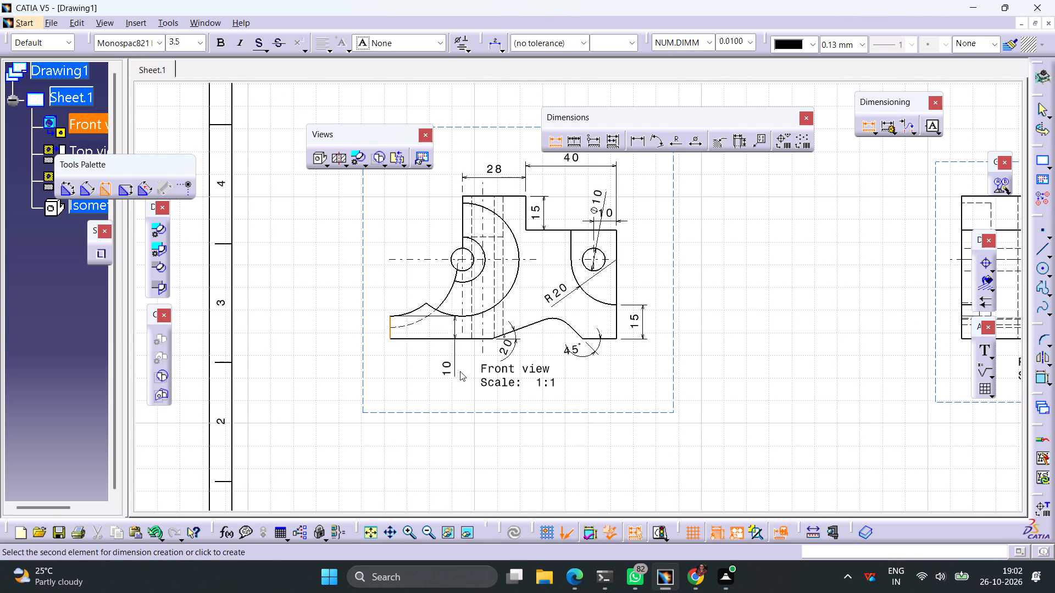
click(616, 327)
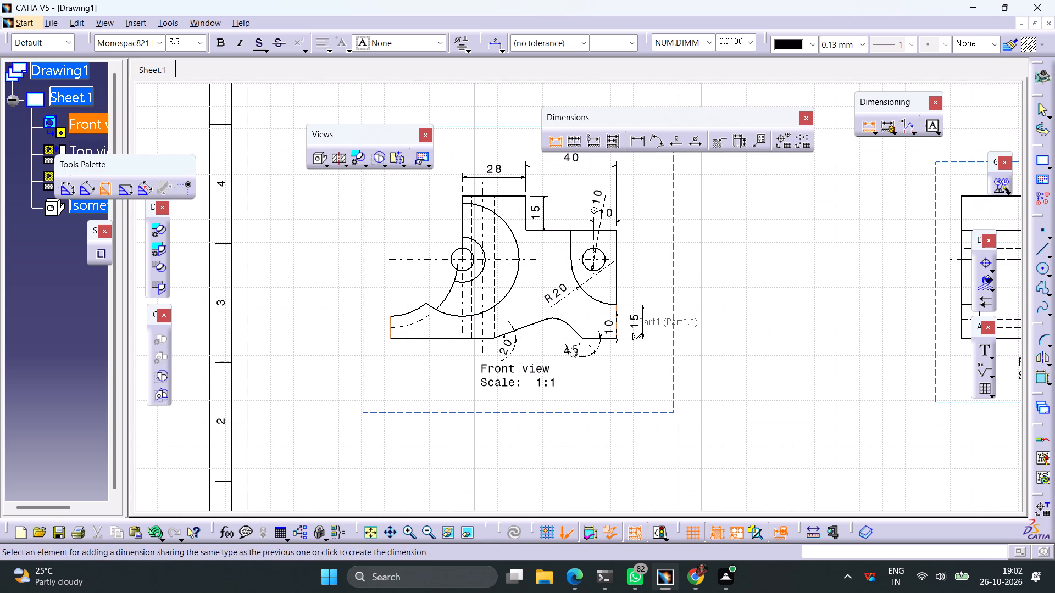
click(484, 370)
drag(504, 376, 507, 390)
Dimension the length of the front view's short left vertical edge, placing it to the left of the view.
click(555, 143)
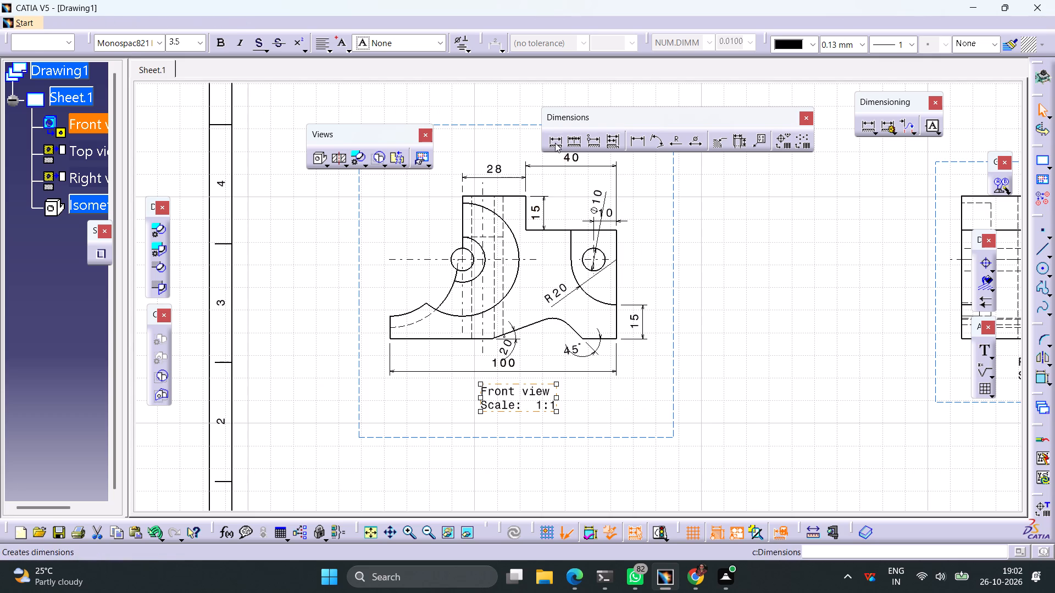
click(390, 333)
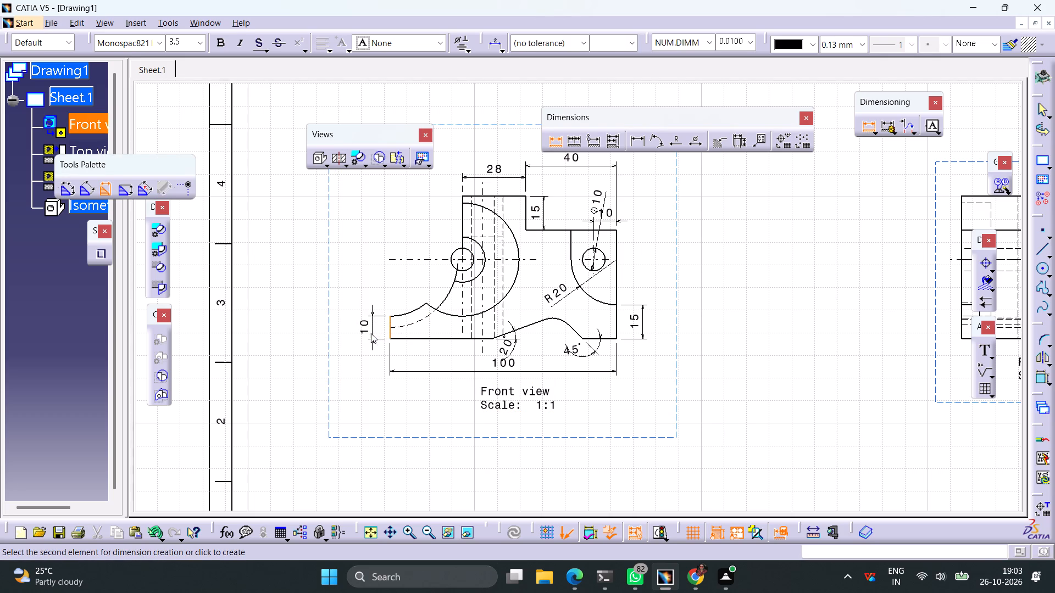
click(371, 333)
click(363, 384)
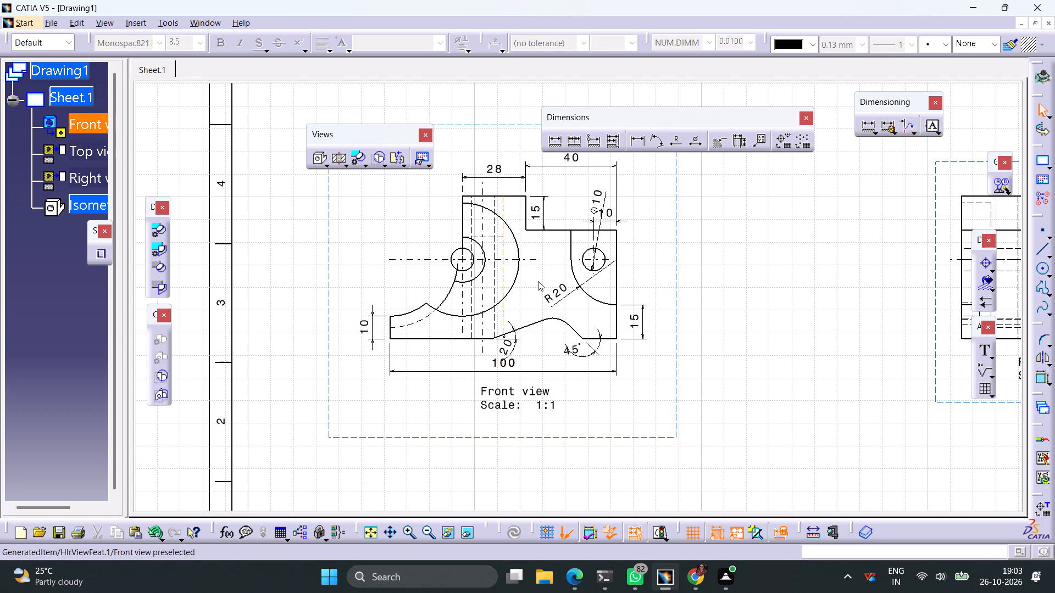
Add radius dimensions to the front view's two concave arcs: the lower-left one and the one rising to the left hole.
click(678, 138)
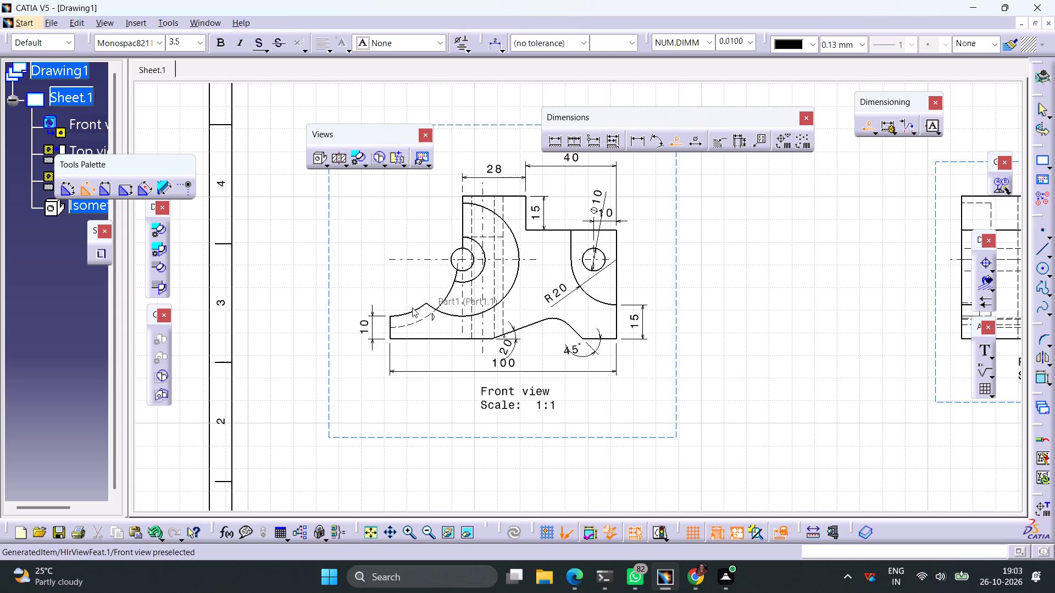
click(416, 309)
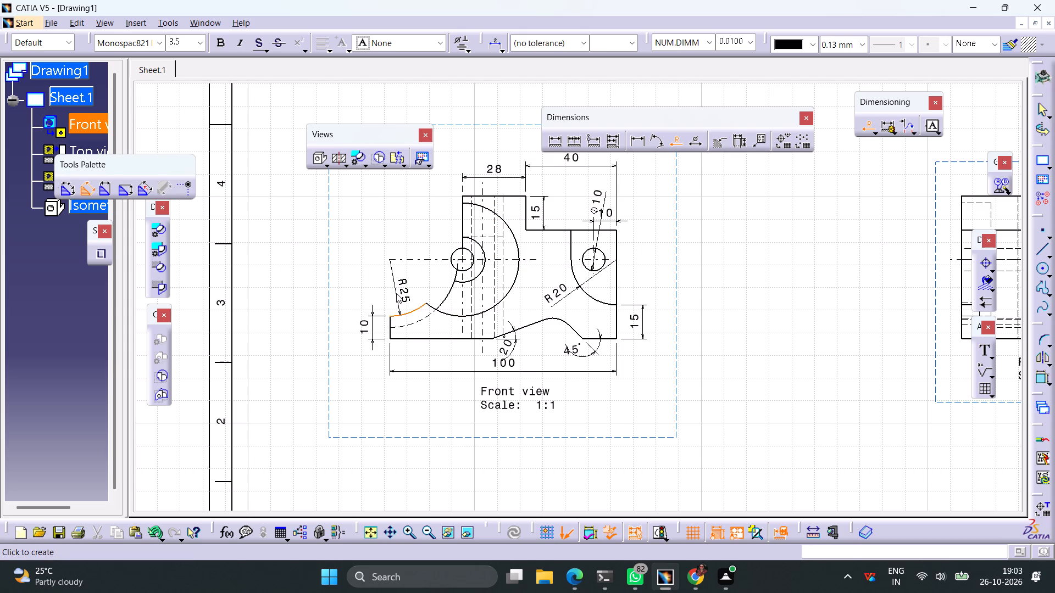
click(397, 293)
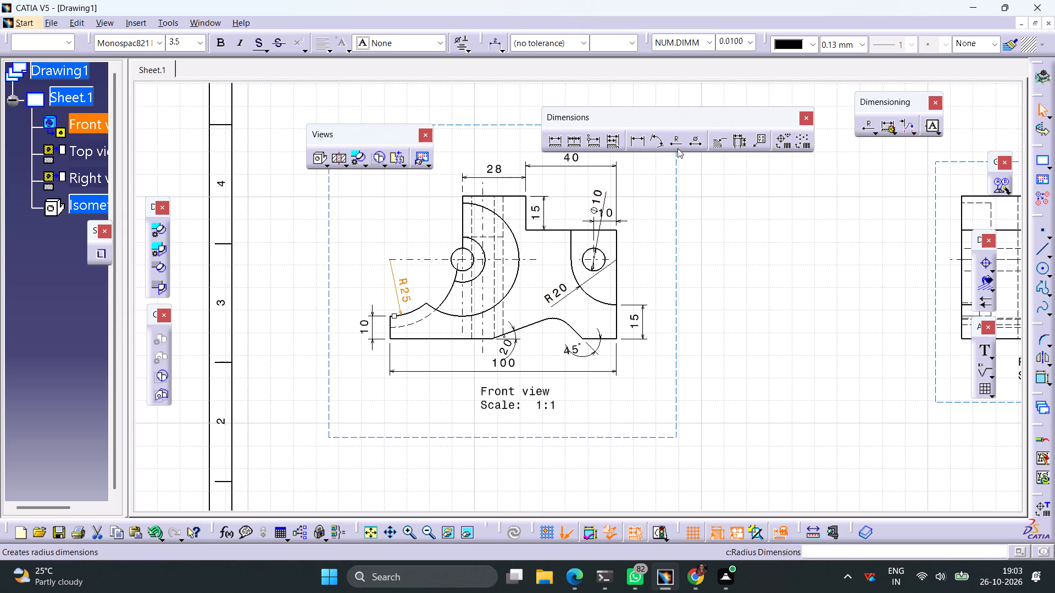
click(676, 147)
click(451, 289)
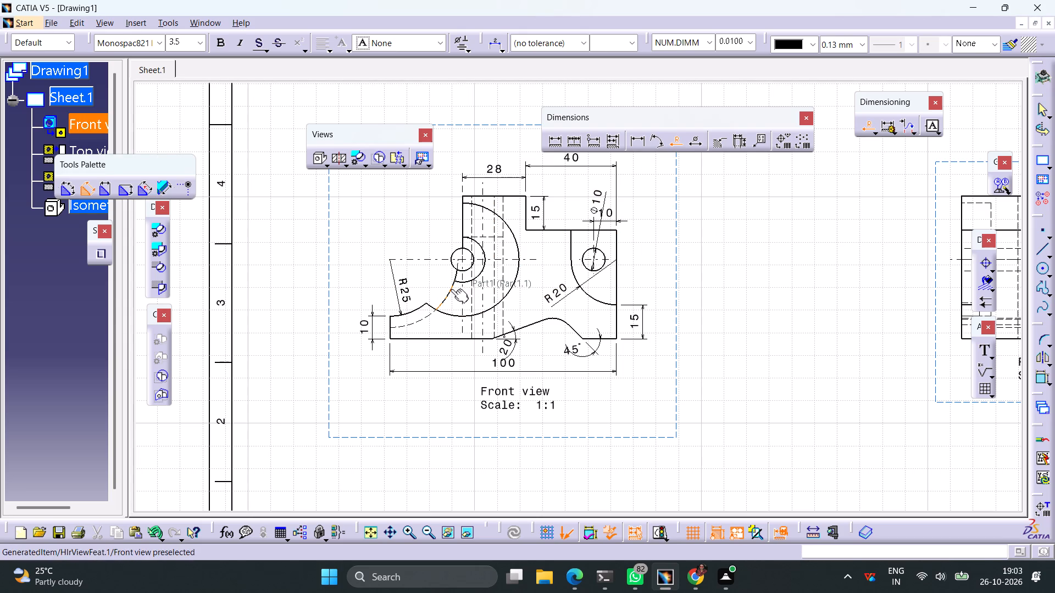
click(427, 281)
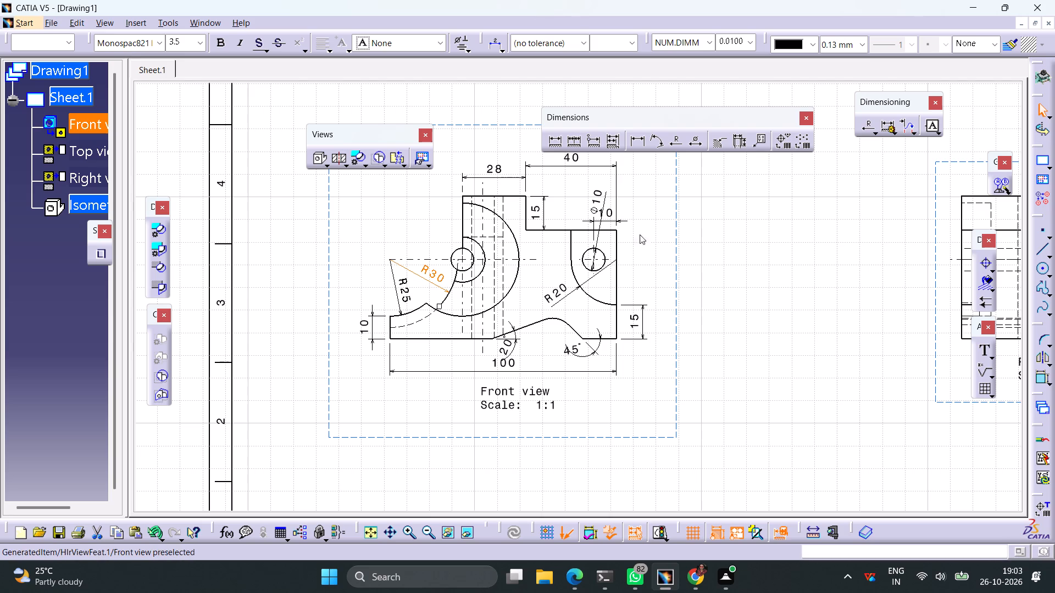
Add a radius dimension to the front view's large outer arc around the left hole, placing its text above and left of the hole.
click(675, 140)
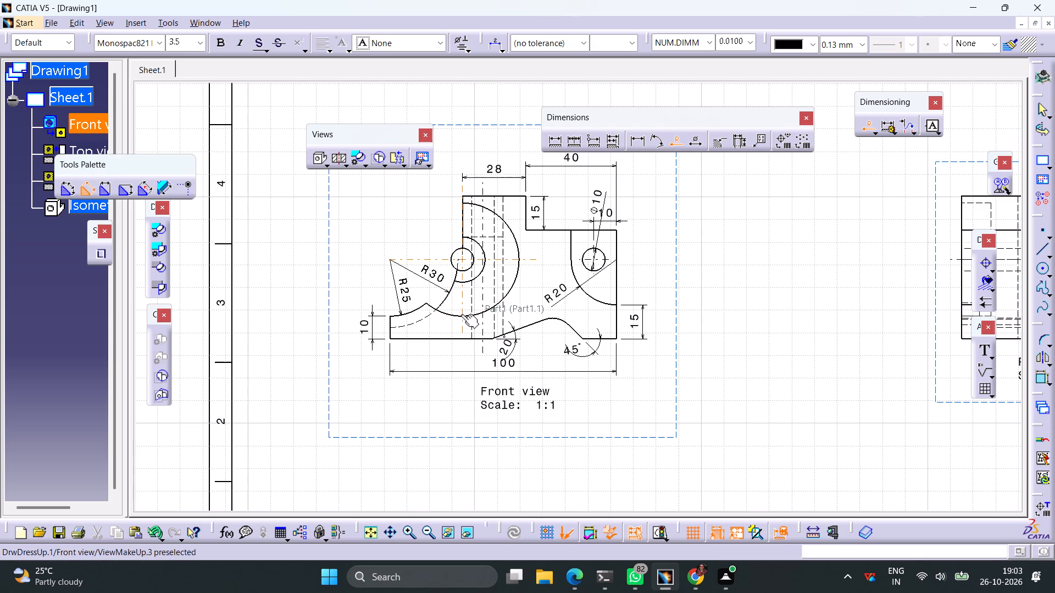
click(459, 315)
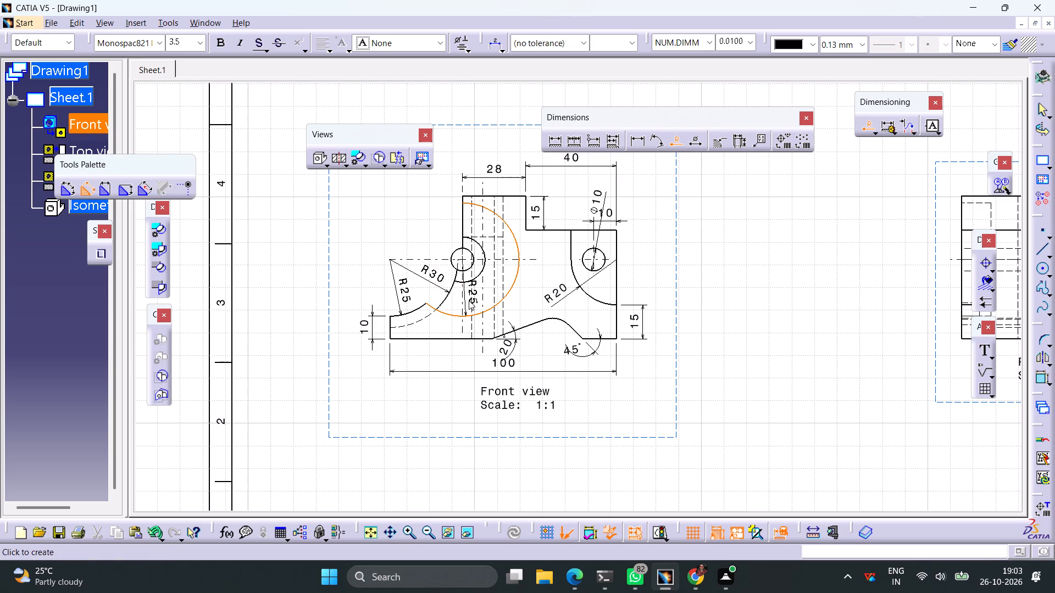
click(442, 233)
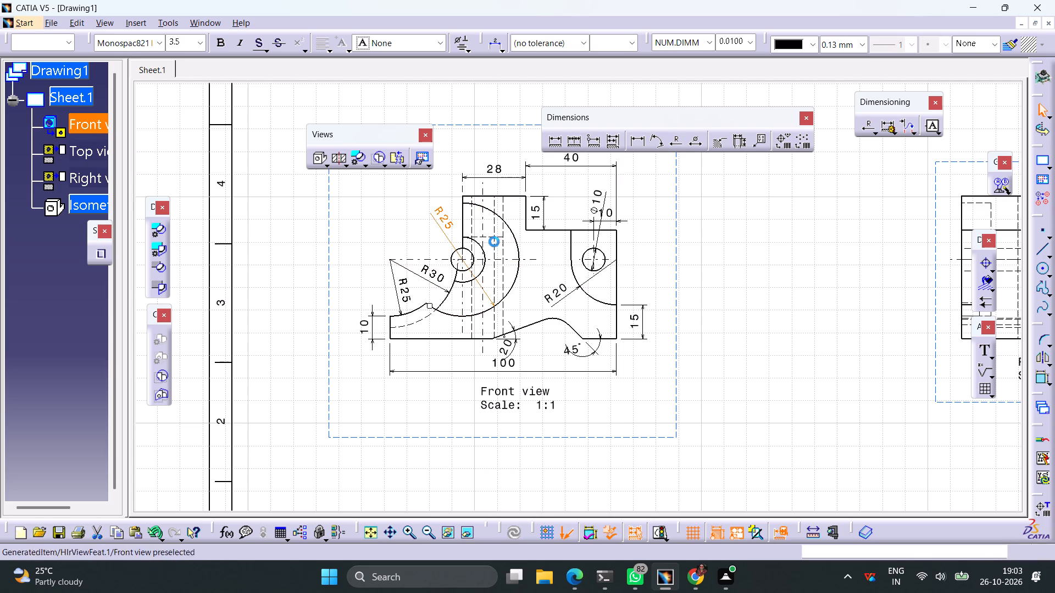
Add a diameter dimension to the front view's left hole, placing its text above and left of the hole.
click(690, 146)
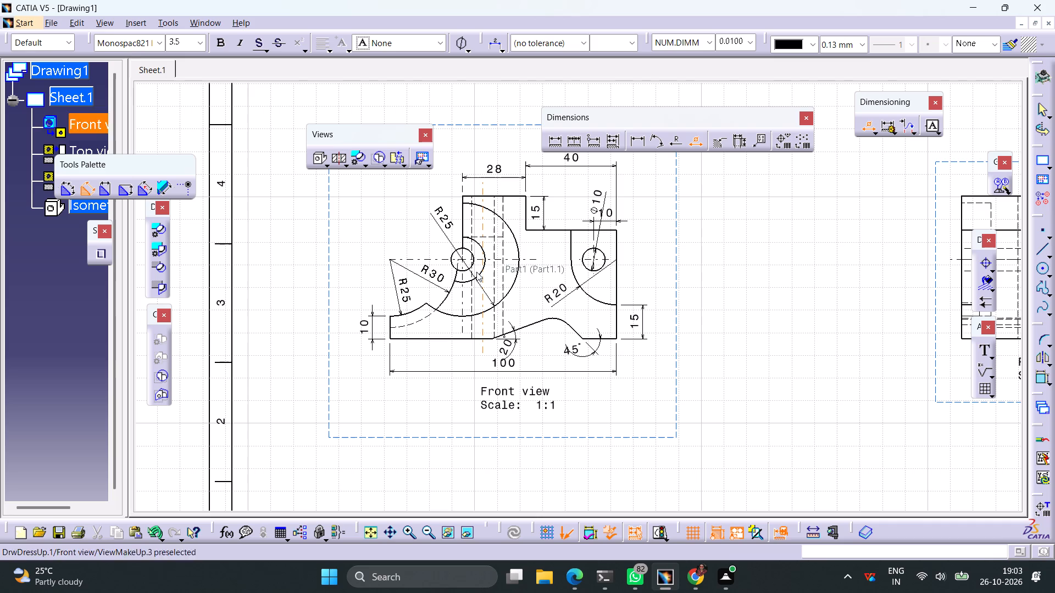
click(452, 254)
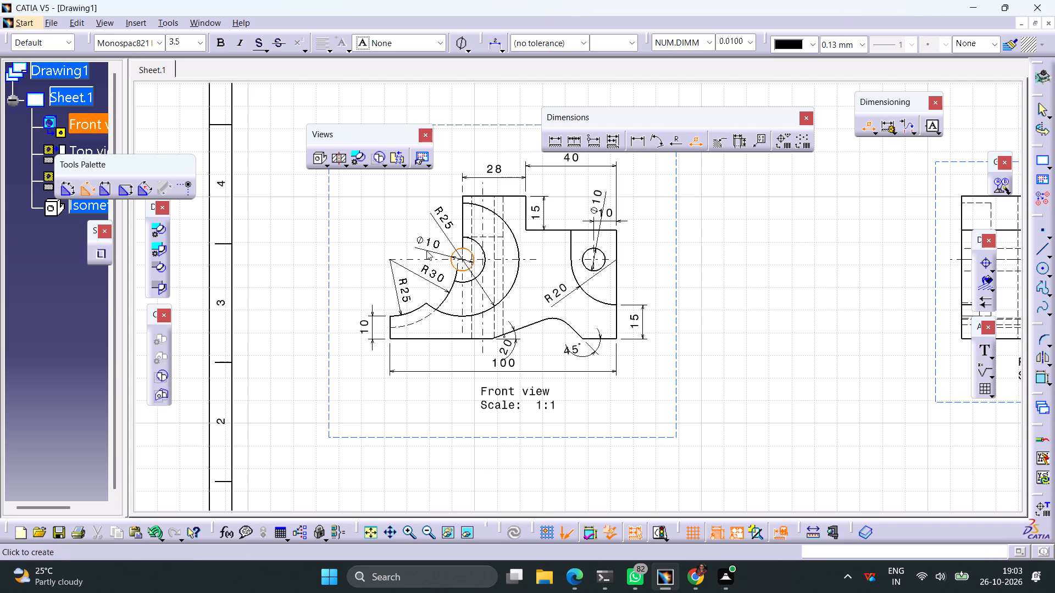
click(426, 250)
Add a radius dimension to the small arc around the front view's left hole and spread the neighbouring radius texts apart, clear of the part.
click(677, 143)
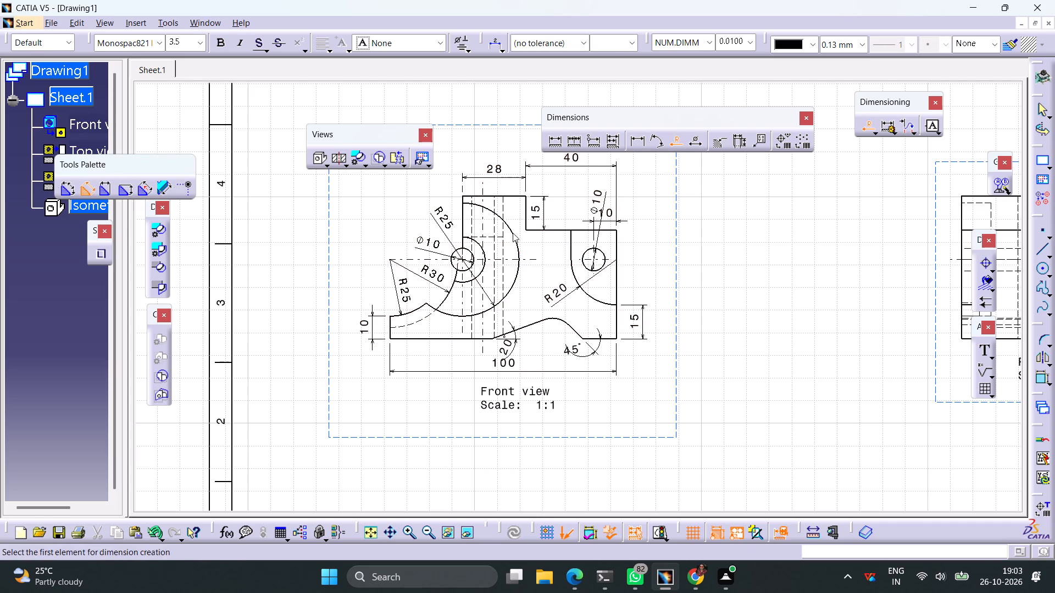
click(477, 243)
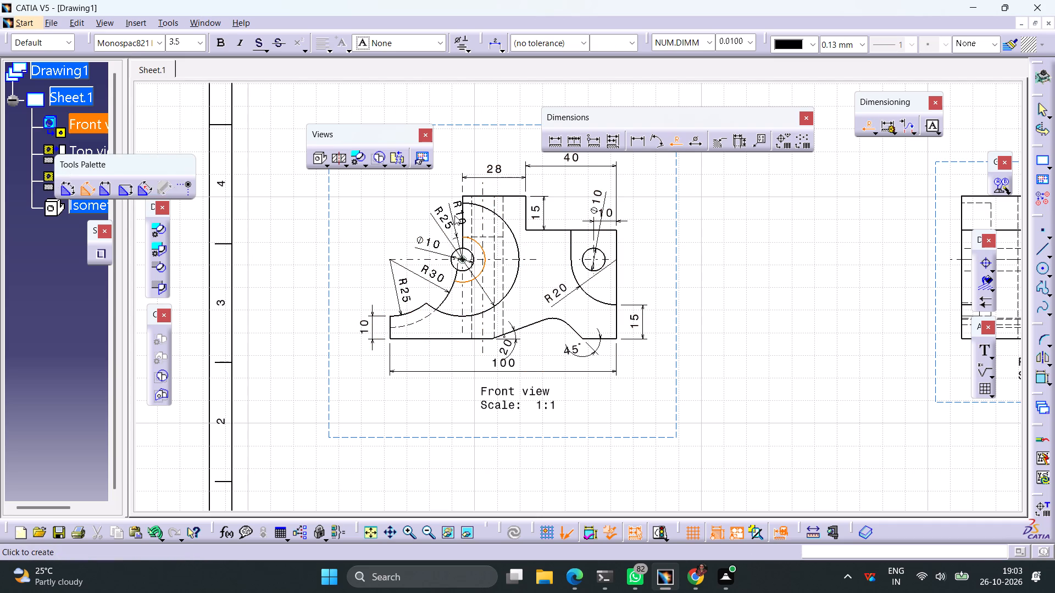
click(454, 215)
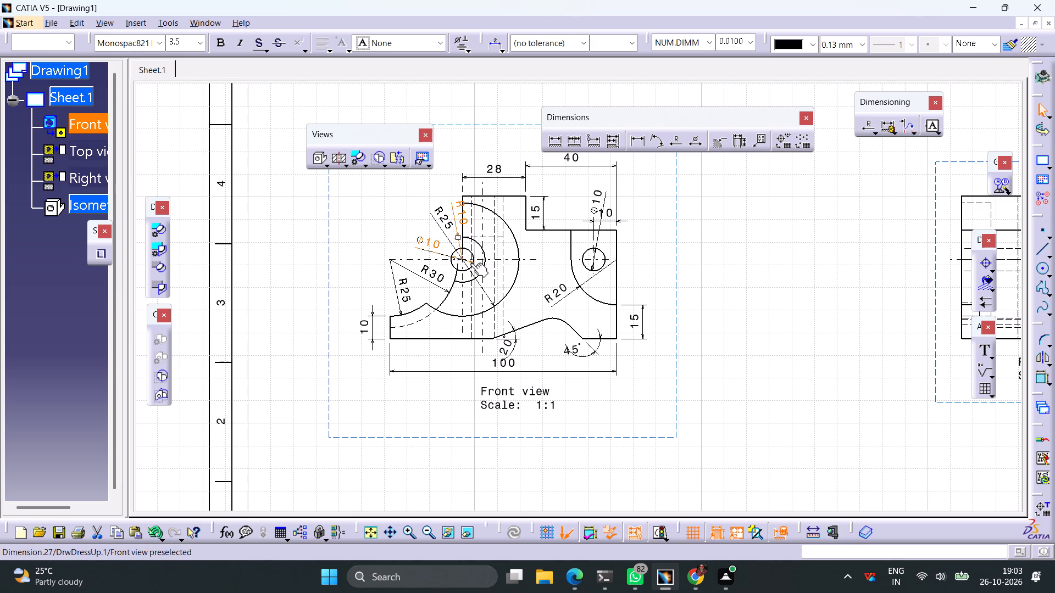
drag(443, 226, 436, 230)
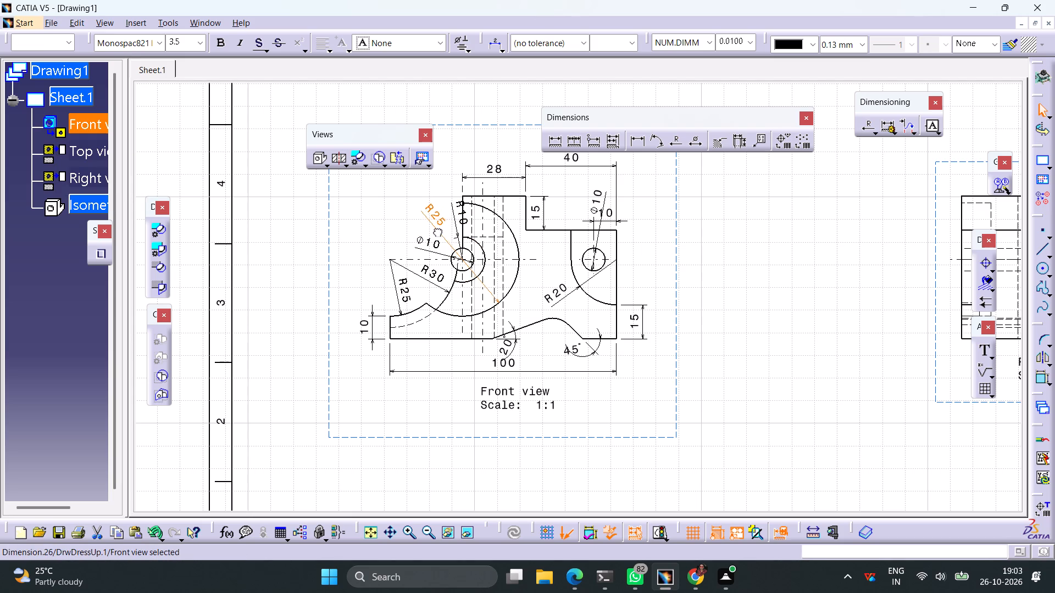
drag(436, 230, 435, 231)
drag(456, 220, 451, 206)
drag(451, 206, 442, 198)
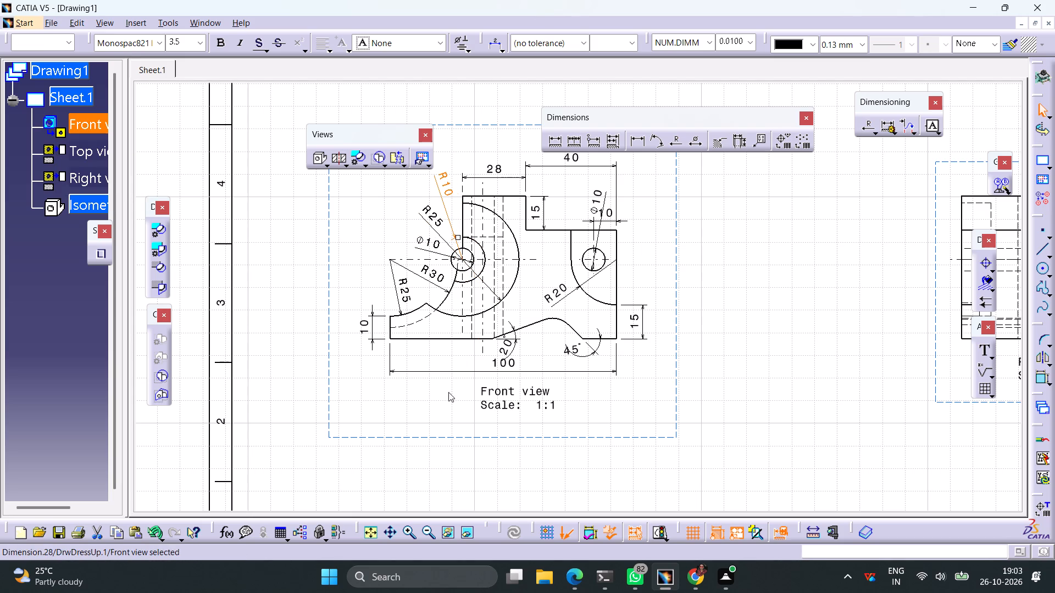
Dimension the vertical distance from the front view's bottom edge to the left hole's centre line, placing it outside the short left-edge dimension.
click(554, 143)
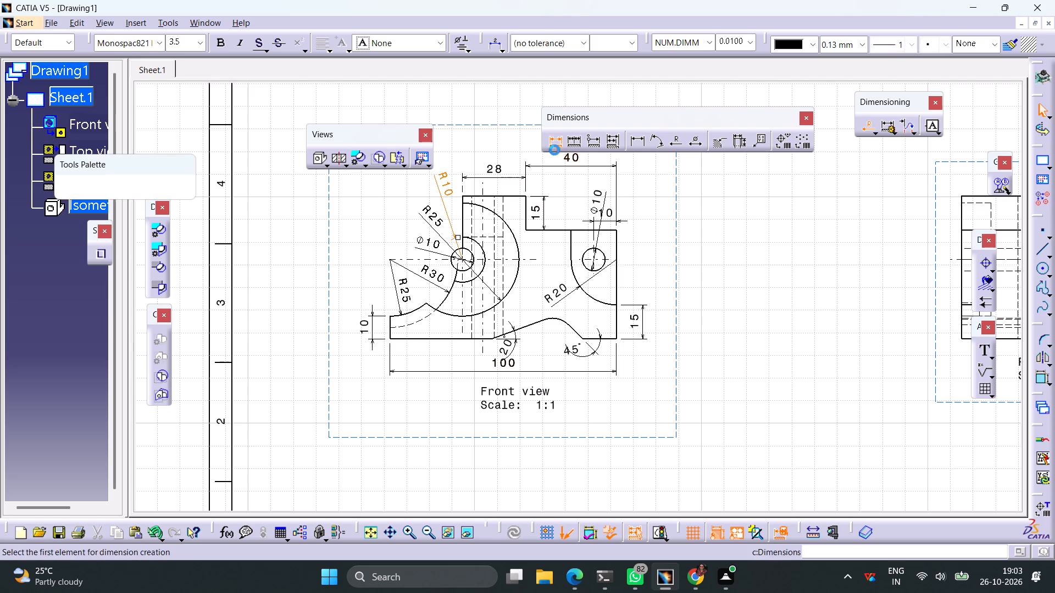
click(467, 260)
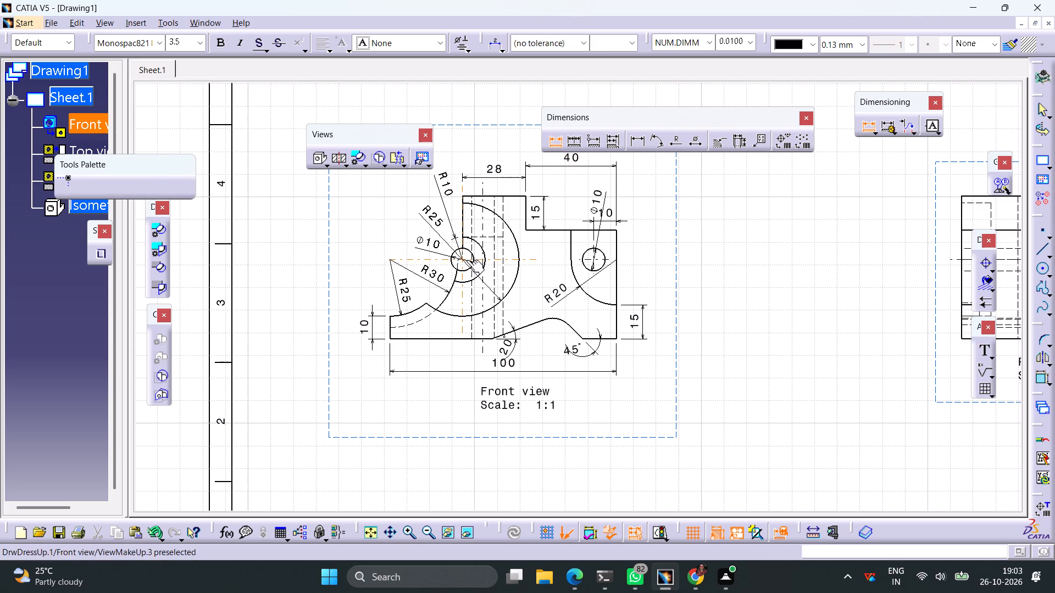
click(445, 341)
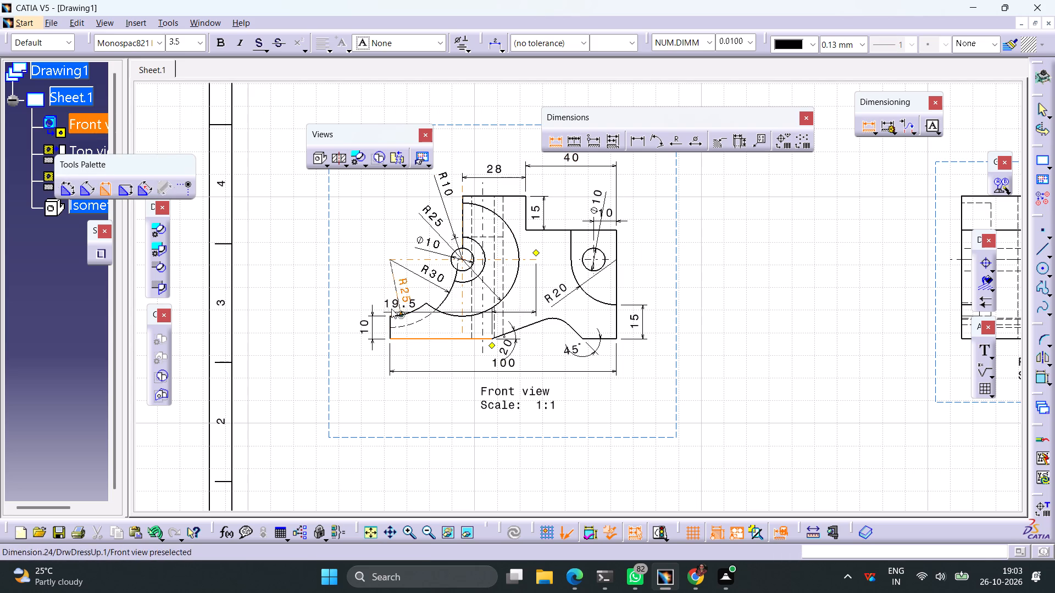
click(67, 192)
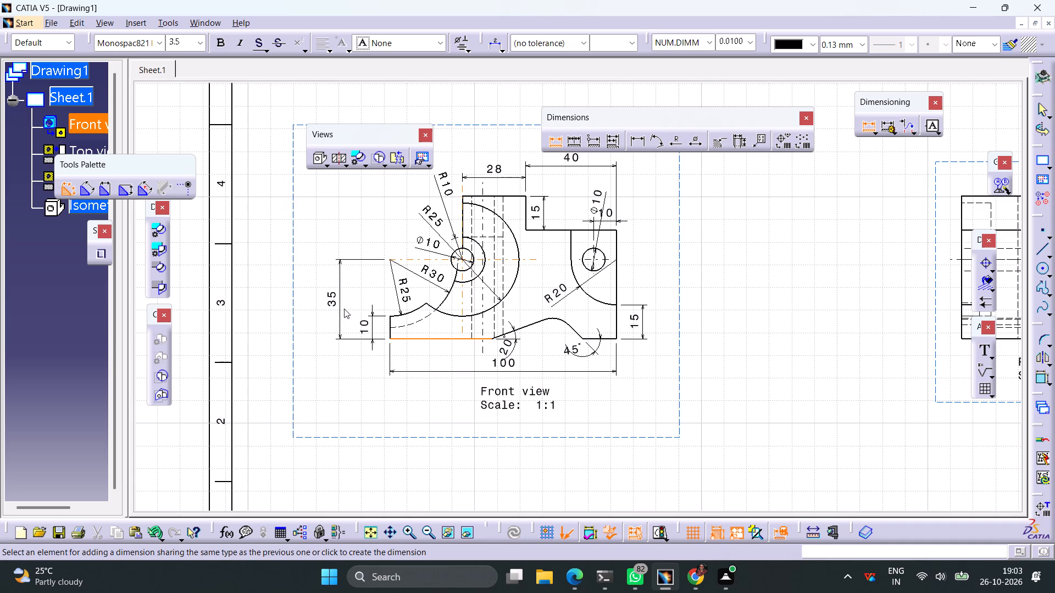
click(345, 309)
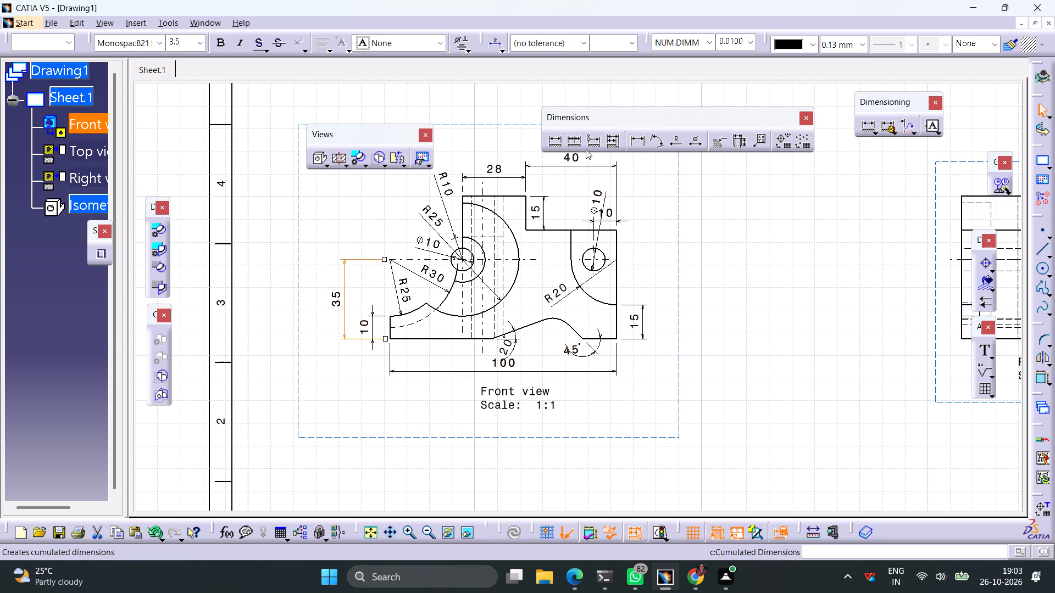
Dimension the horizontal distance from the left hole's vertical centre line to the front view's right edge, placing it below the overall width.
click(560, 143)
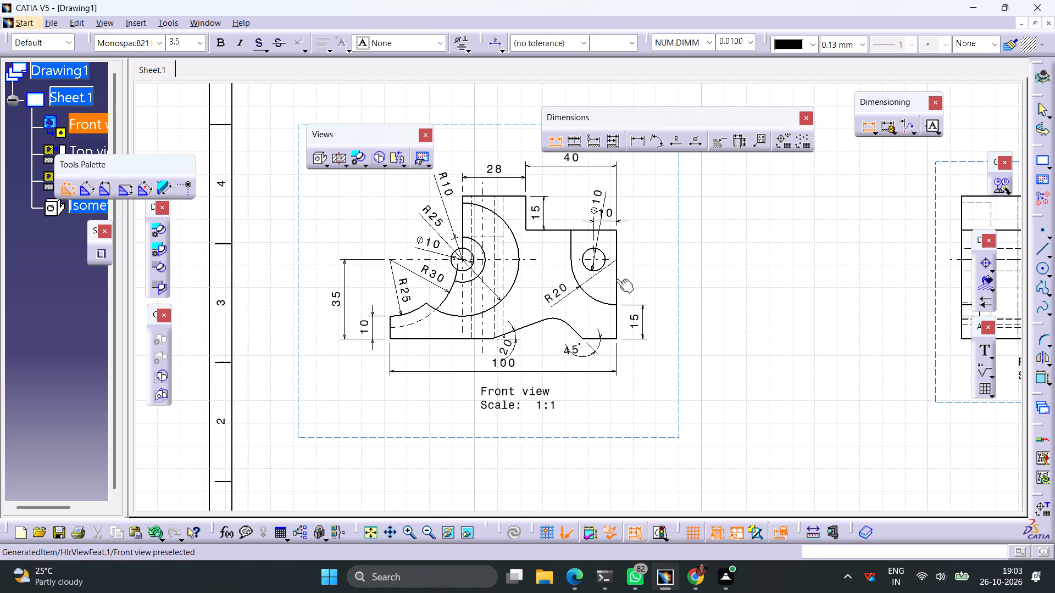
click(617, 279)
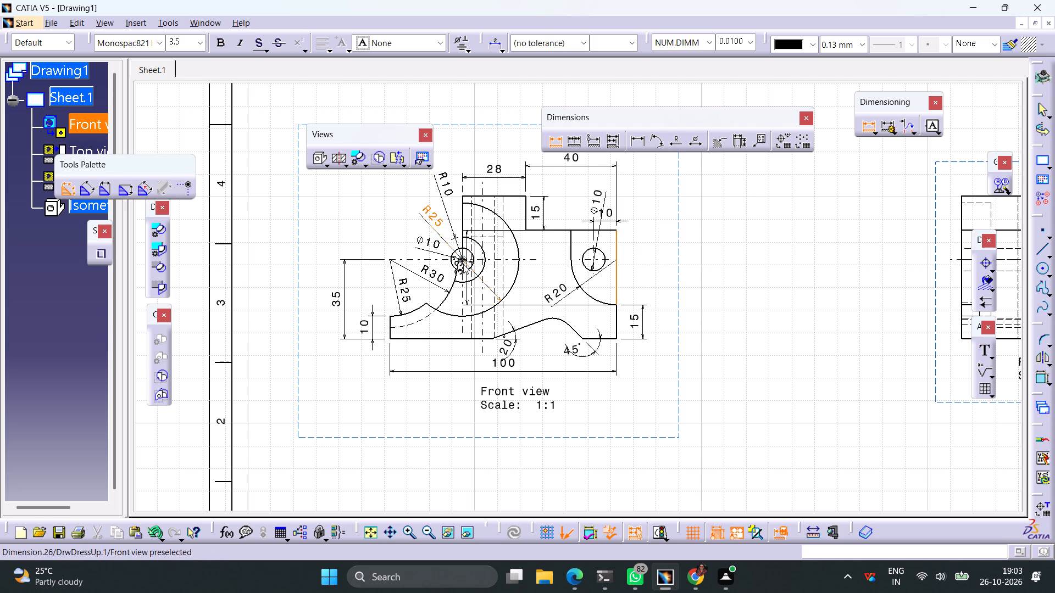
click(463, 223)
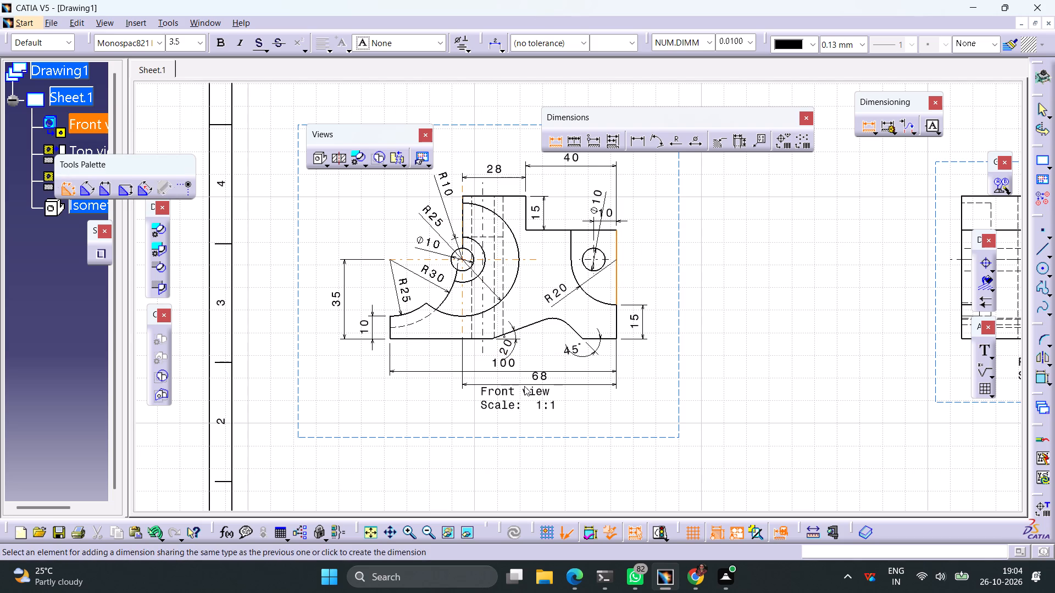
click(524, 386)
Add an angle dimension between the right view's sloped edge and adjoining vertical edge, choosing the acute angle sector and placing it near the slope's top.
ctrl+middle_drag(556, 296, 557, 338)
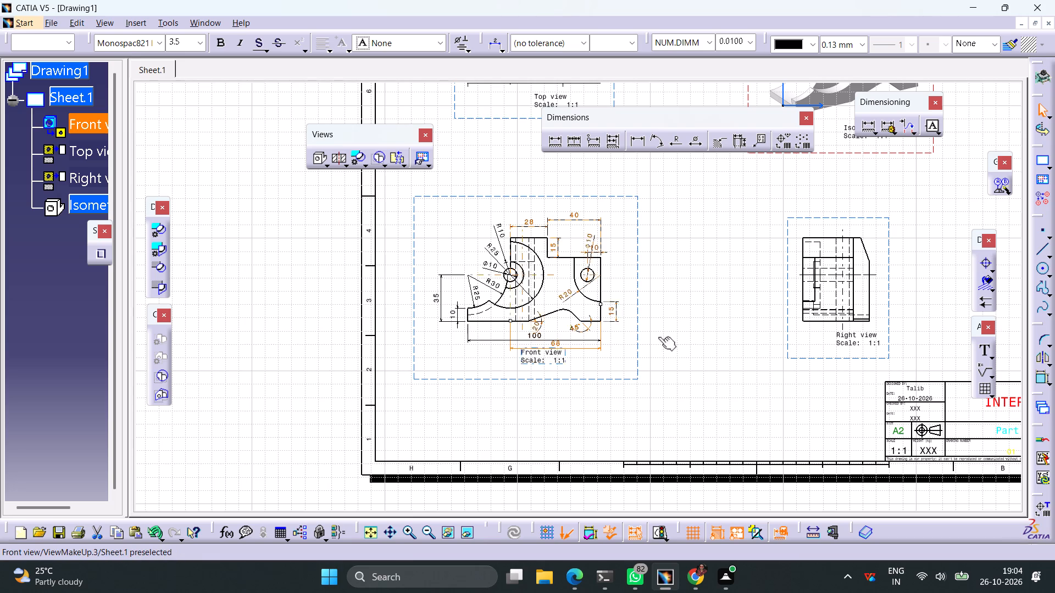
middle_drag(679, 336, 482, 355)
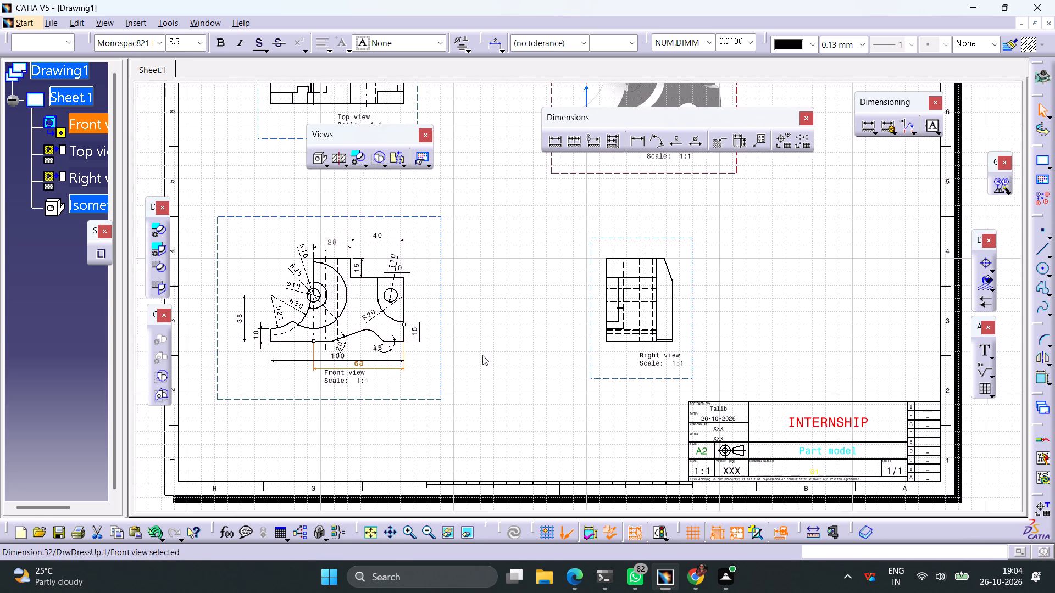
middle_drag(482, 355, 482, 356)
click(656, 143)
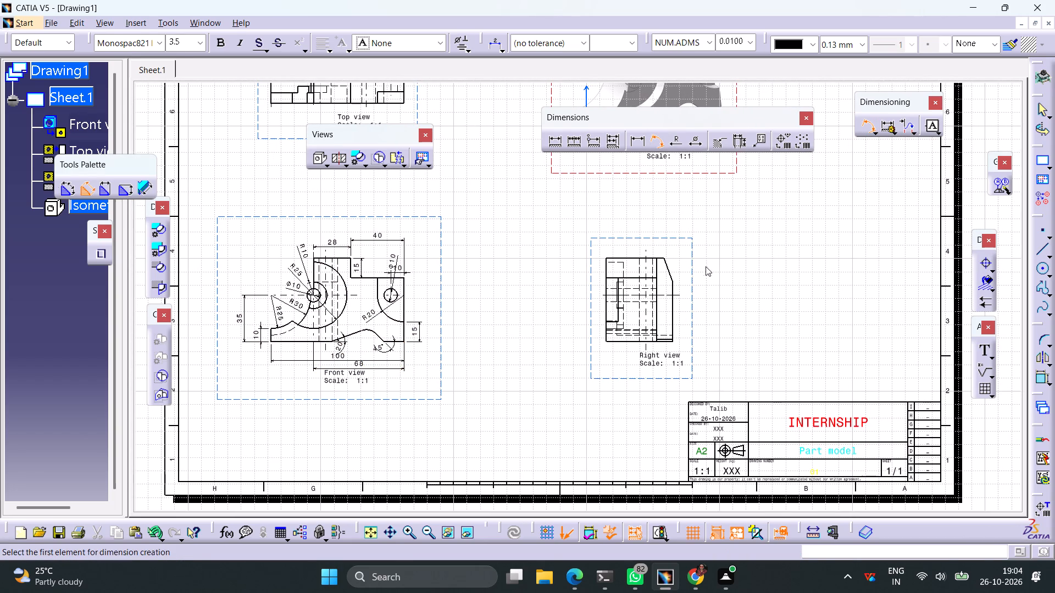
middle_drag(714, 278, 639, 291)
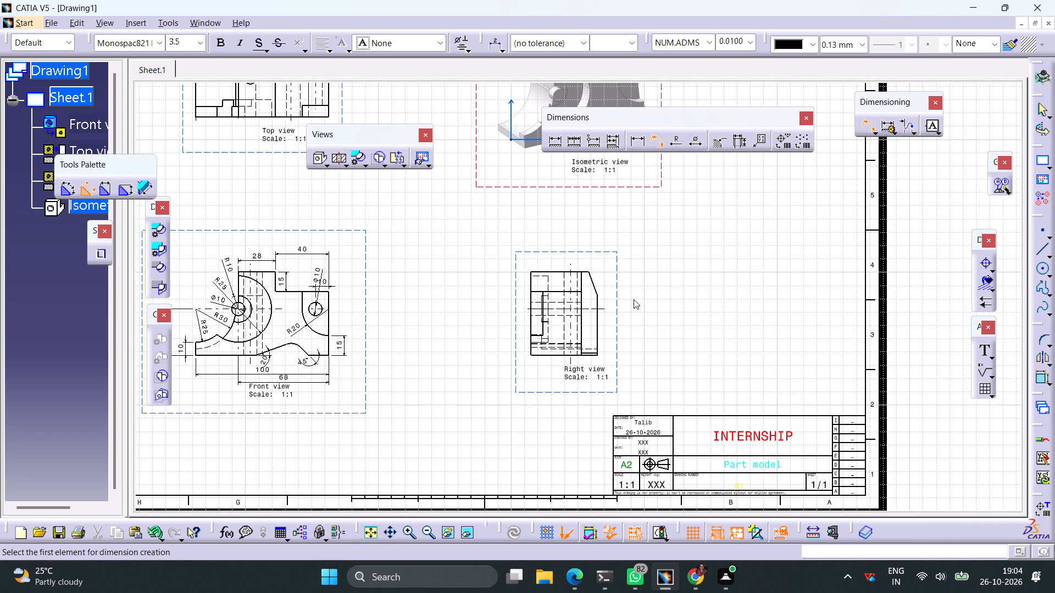
ctrl+middle_drag(634, 300, 653, 232)
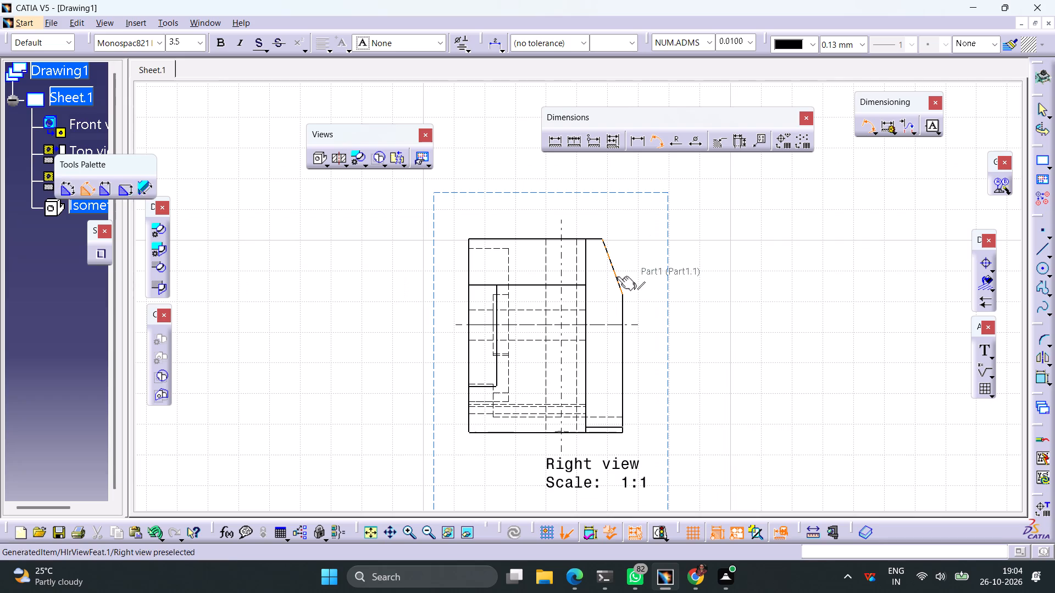
click(617, 276)
click(624, 307)
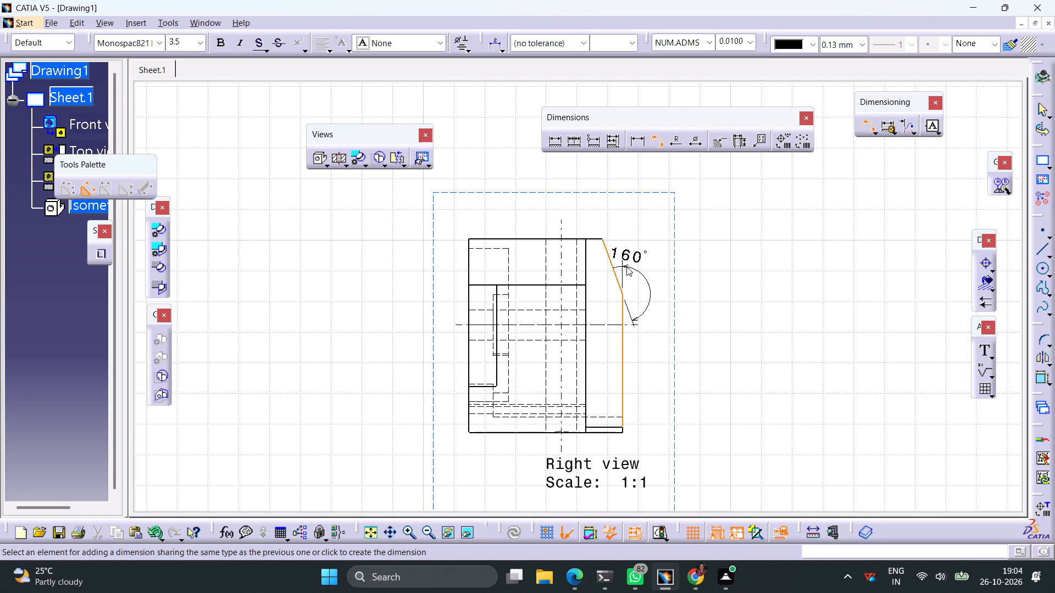
right_click(631, 260)
click(664, 288)
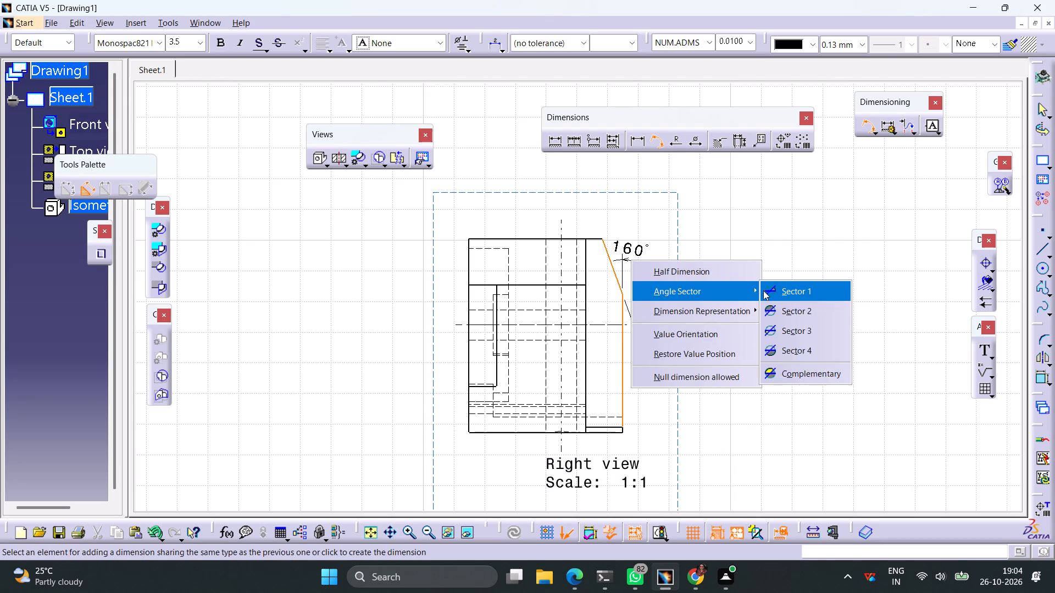
click(769, 290)
right_click(672, 258)
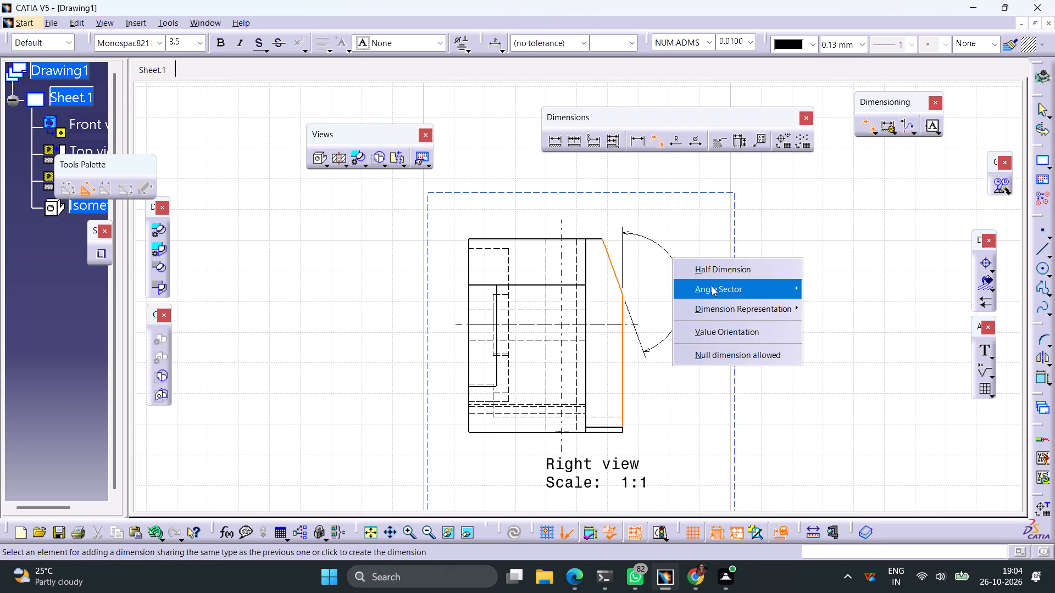
click(712, 287)
click(806, 304)
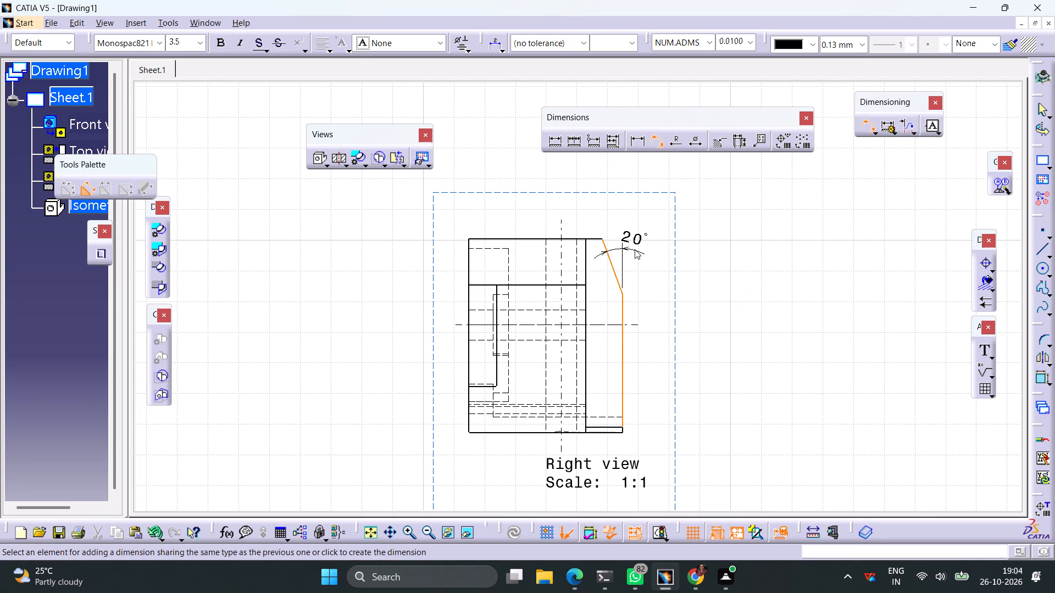
click(635, 249)
click(643, 281)
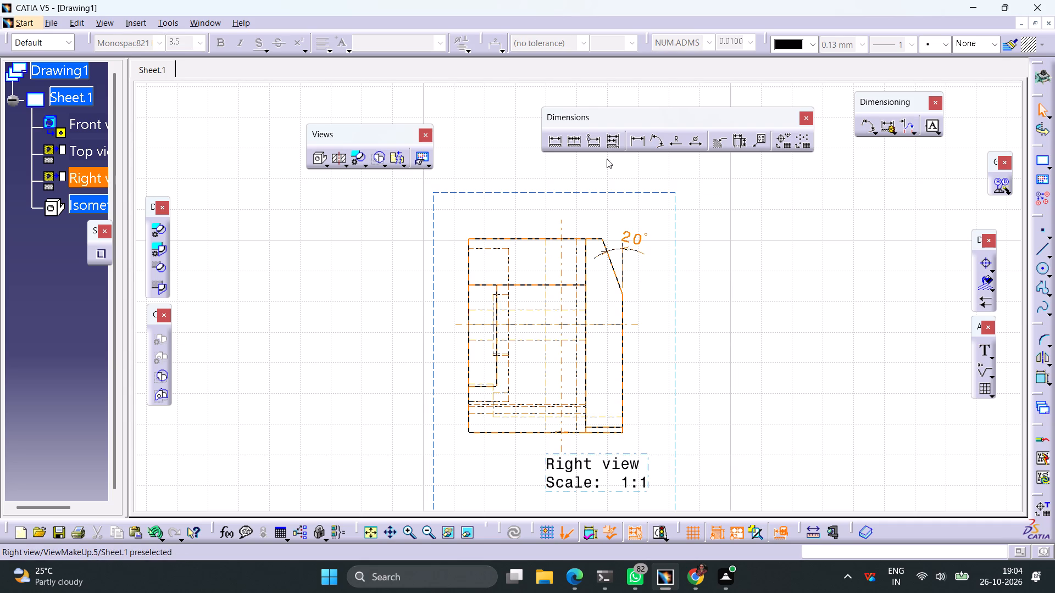
Dimension the vertical height of the right view's sloped edge to its right, and raise the angle dimension above the view.
click(560, 142)
click(617, 276)
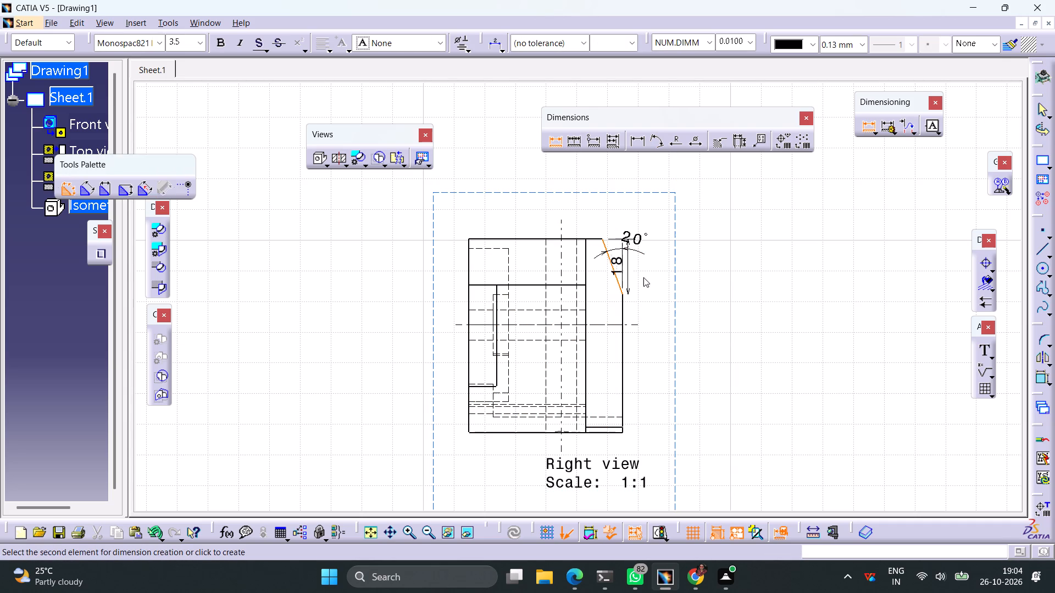
click(671, 273)
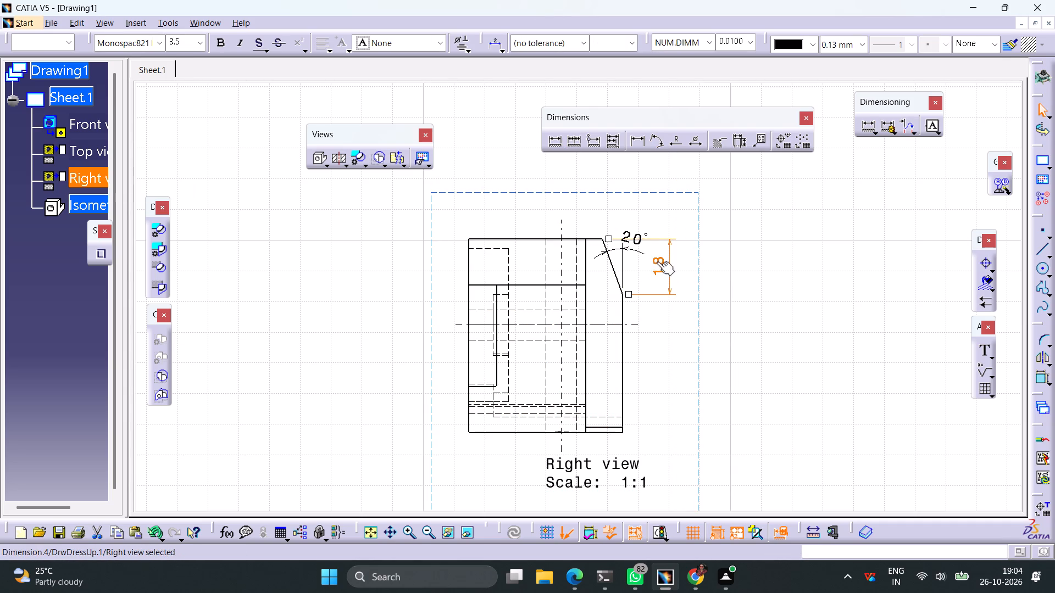
drag(631, 238, 634, 228)
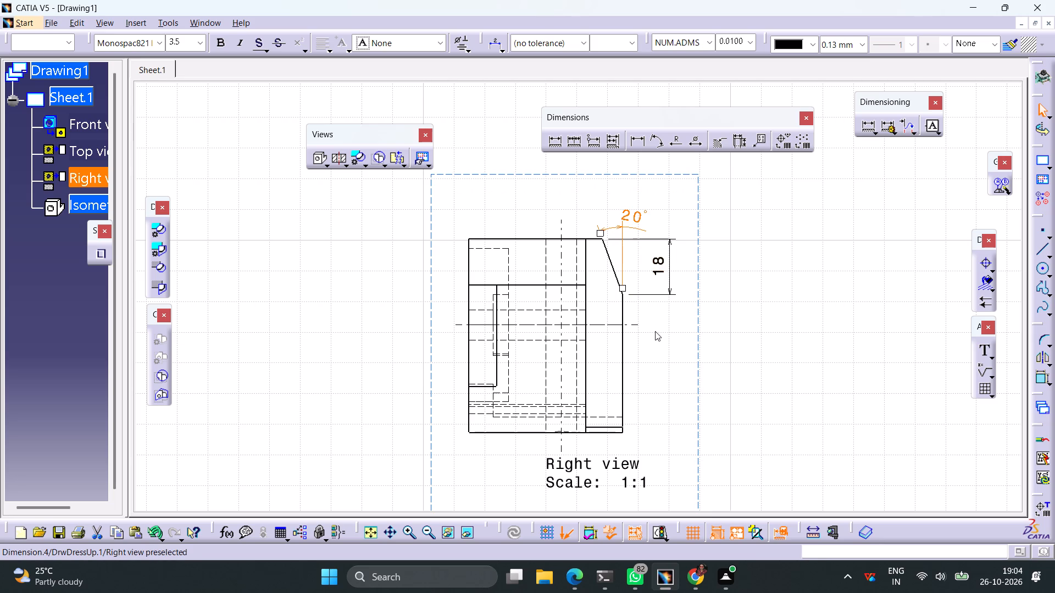
Dimension the short vertical edge of the top view's lower-right notch, placing it to the right of the view.
ctrl+middle_drag(652, 328, 652, 346)
ctrl+scroll(641, 318, up, 1)
ctrl+middle_drag(641, 318, 639, 374)
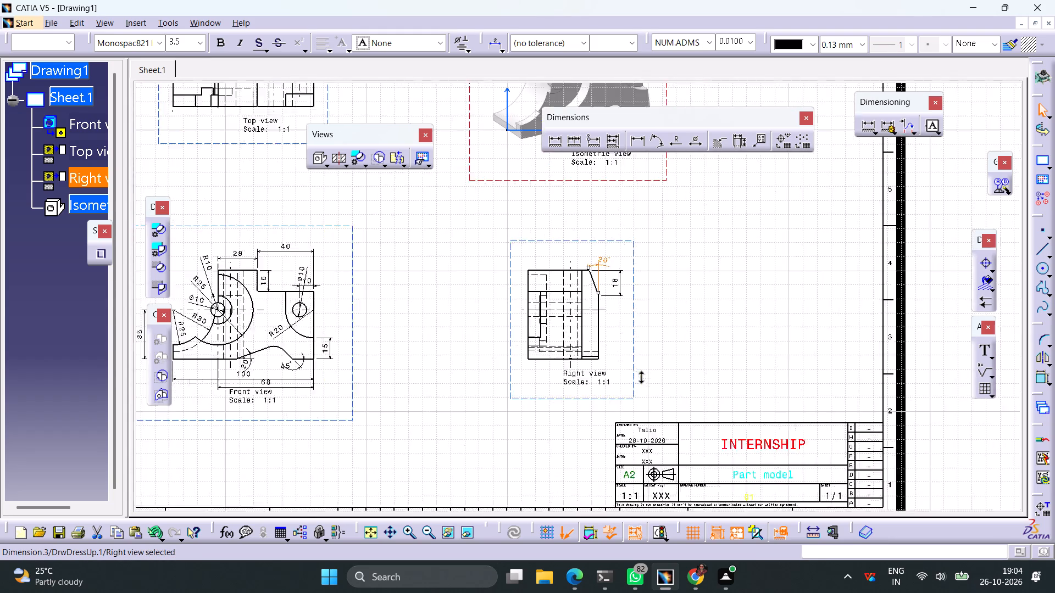
ctrl+middle_drag(639, 374, 638, 394)
middle_drag(463, 265, 522, 385)
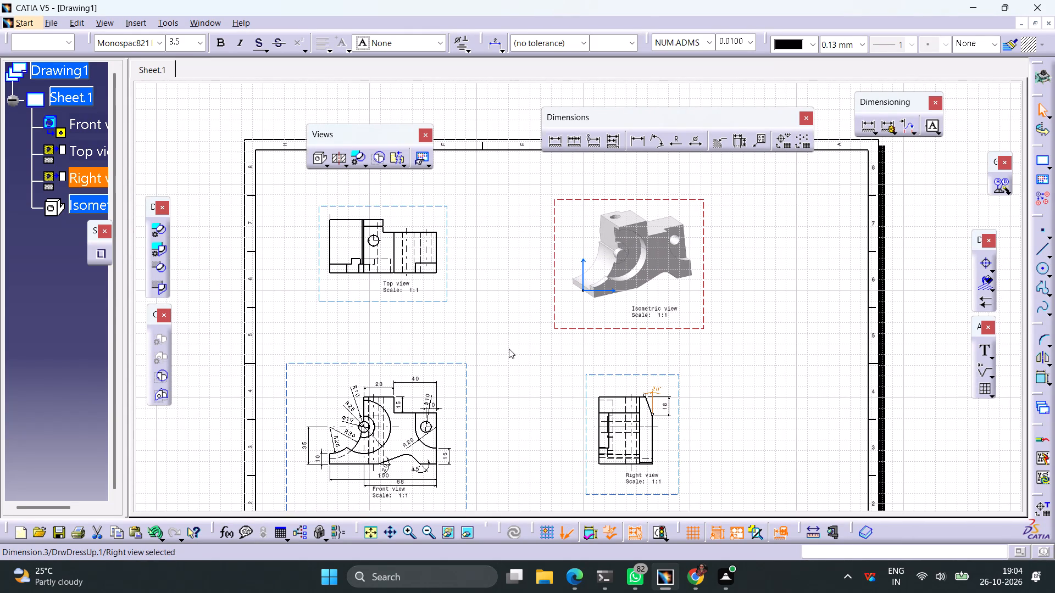
click(557, 145)
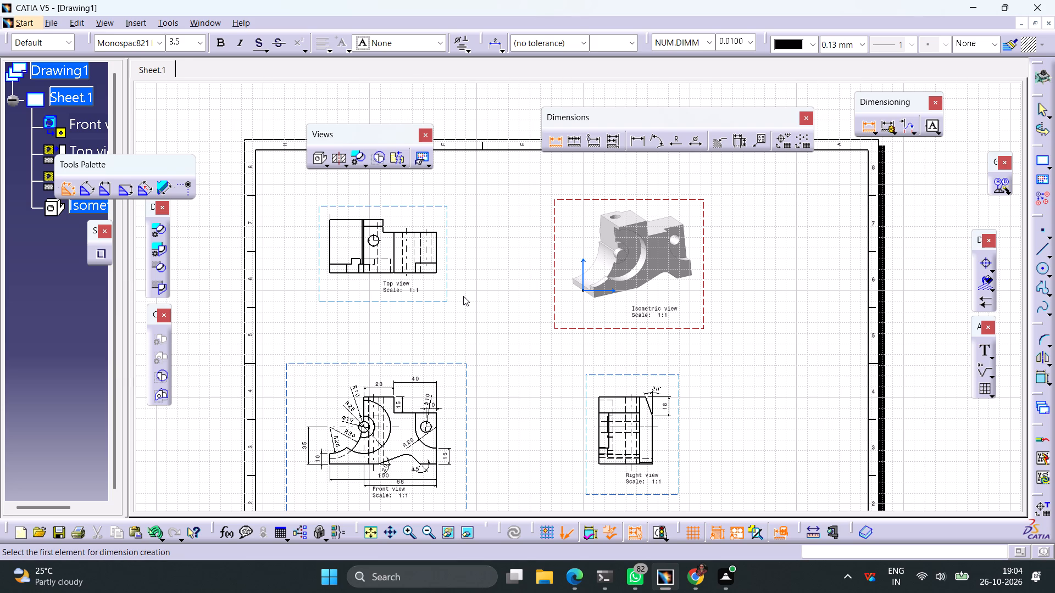
ctrl+middle_drag(463, 298, 464, 234)
middle_drag(359, 261, 499, 352)
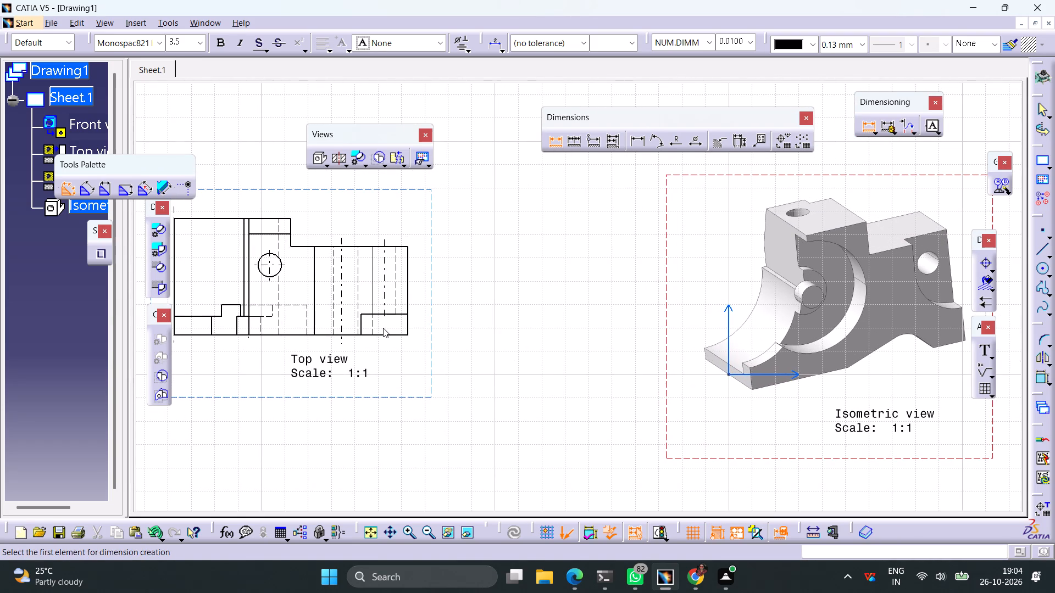
click(359, 323)
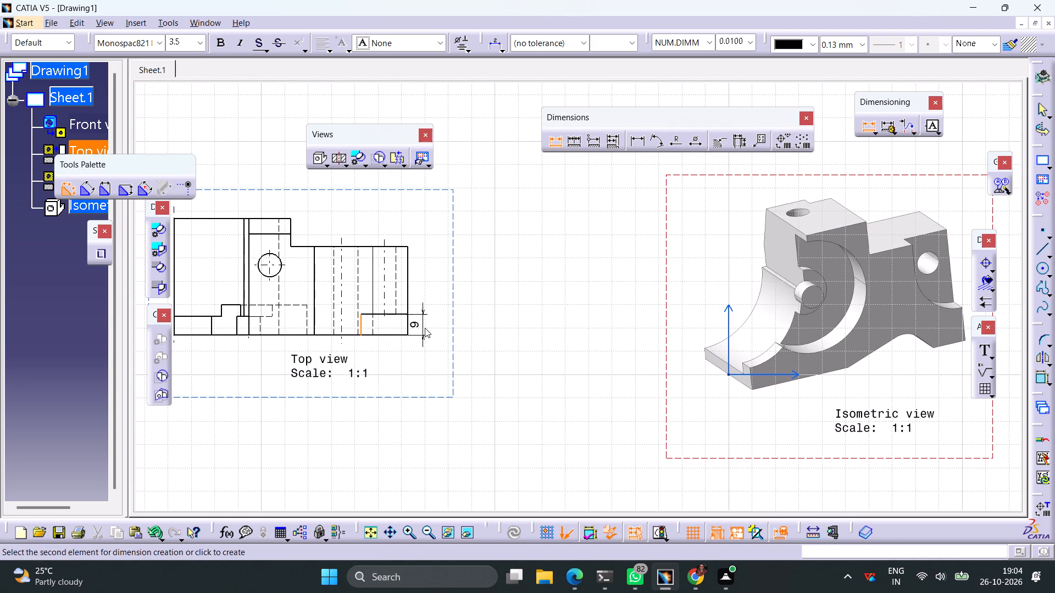
click(446, 329)
ctrl+middle_drag(452, 270, 459, 301)
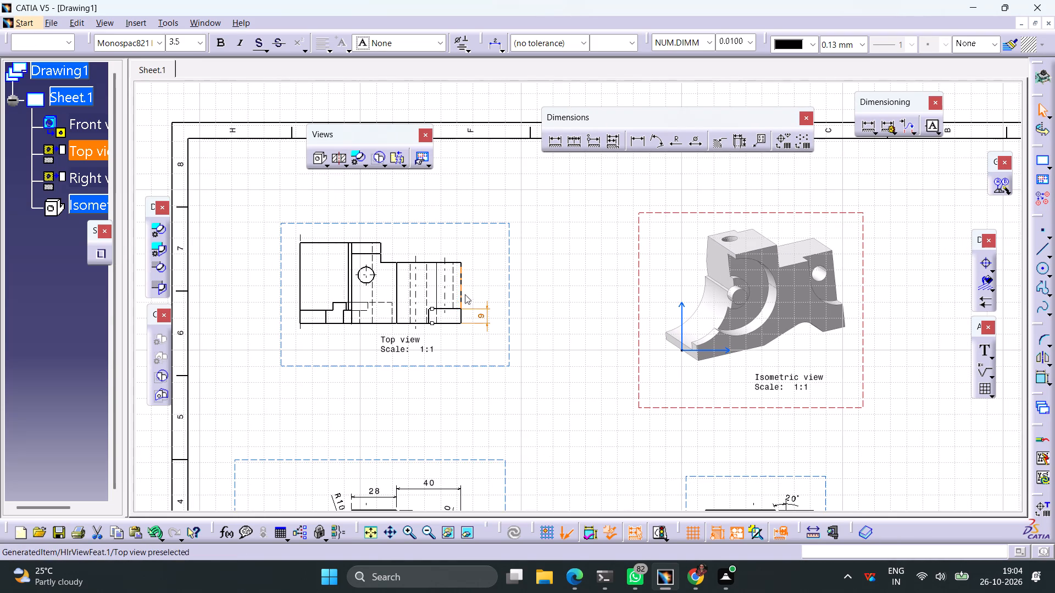
Dimension the vertical distance between the top and bottom edges of the top view's lower block, placing it outside the notch dimension.
ctrl+middle_drag(545, 286, 545, 320)
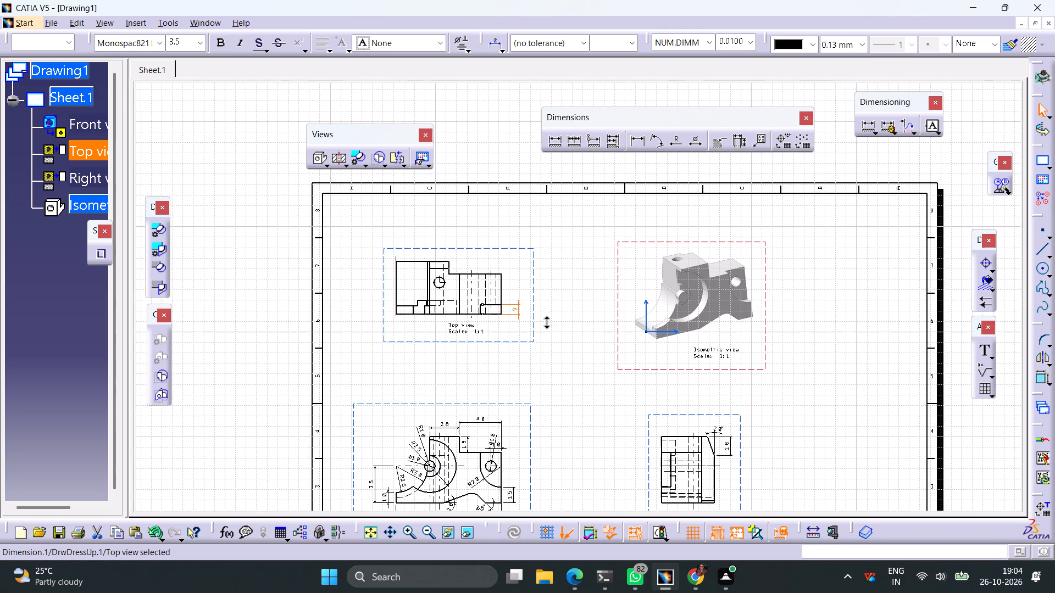
ctrl+middle_drag(545, 320, 545, 318)
click(558, 147)
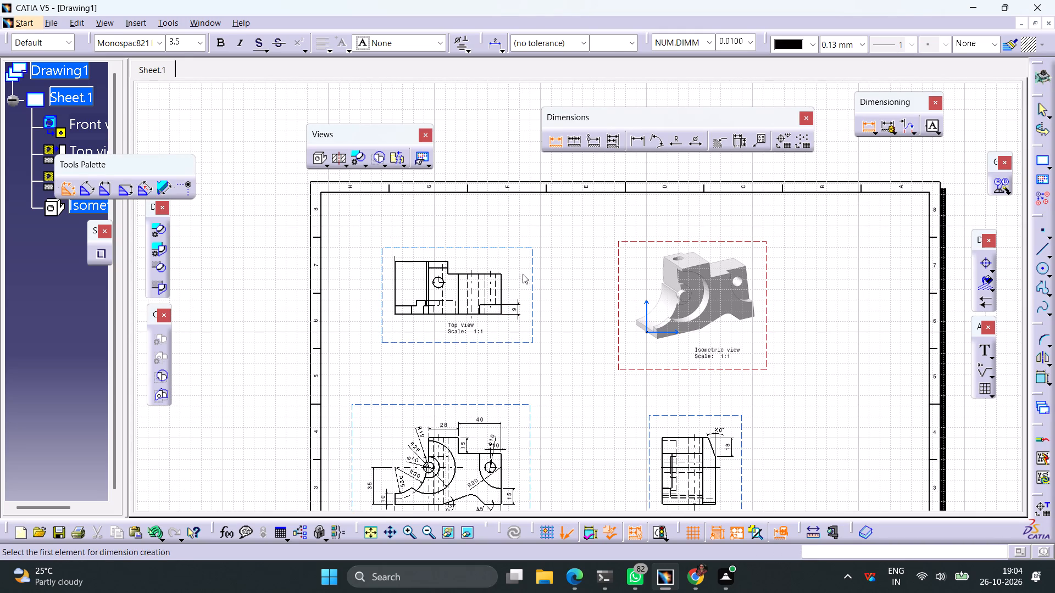
click(474, 273)
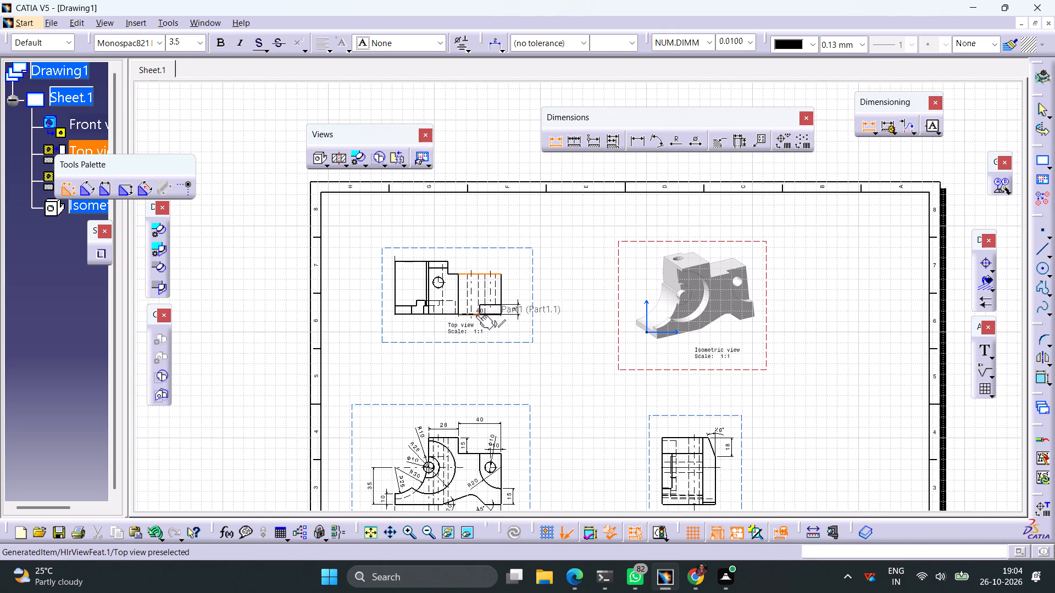
click(474, 314)
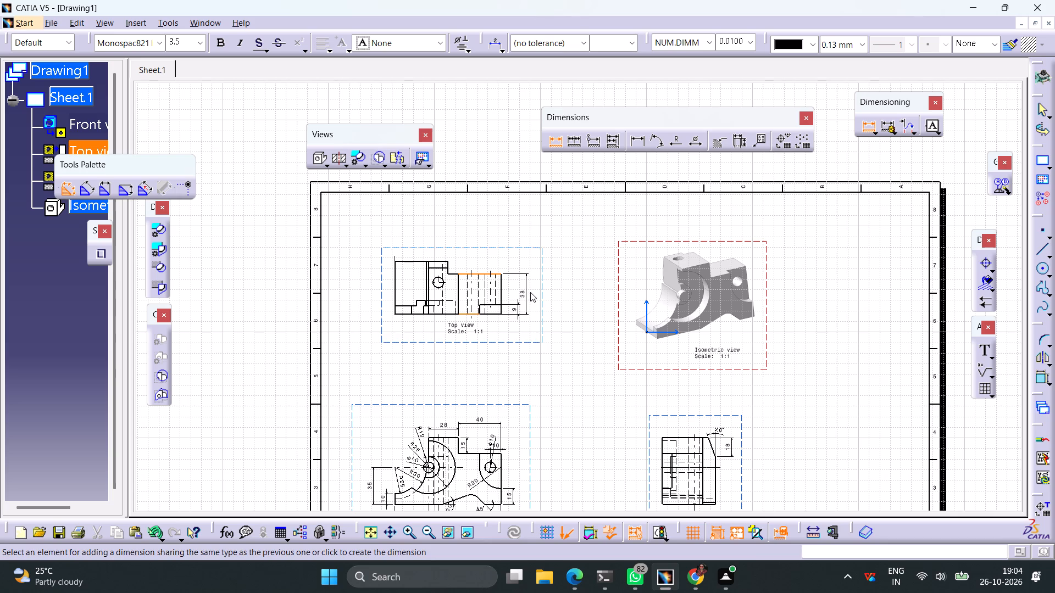
click(530, 292)
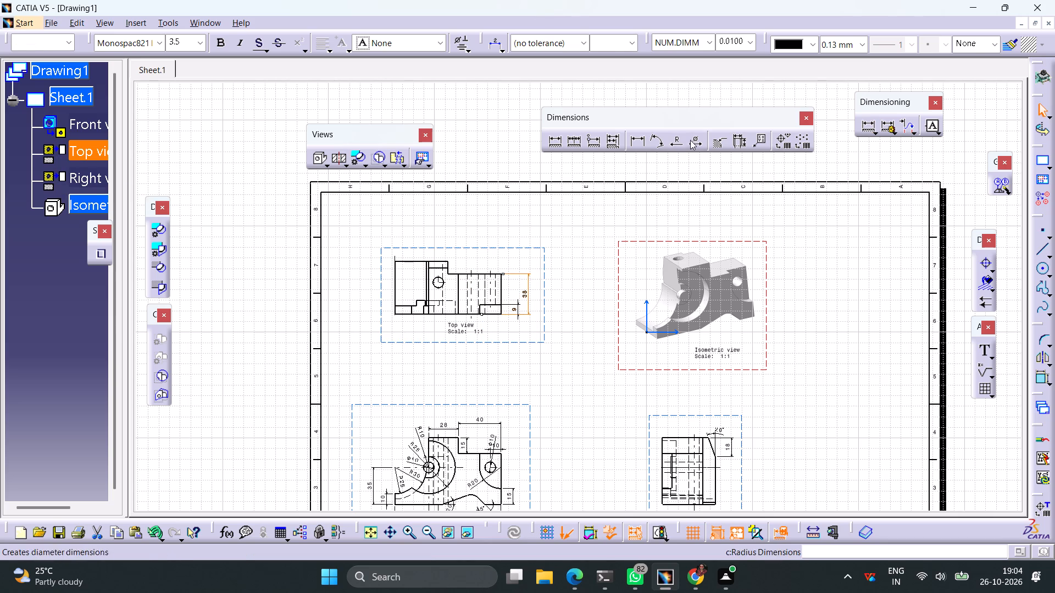
Add a diameter dimension to the circular hole in the top view, placing it above and to the right of the hole.
click(690, 140)
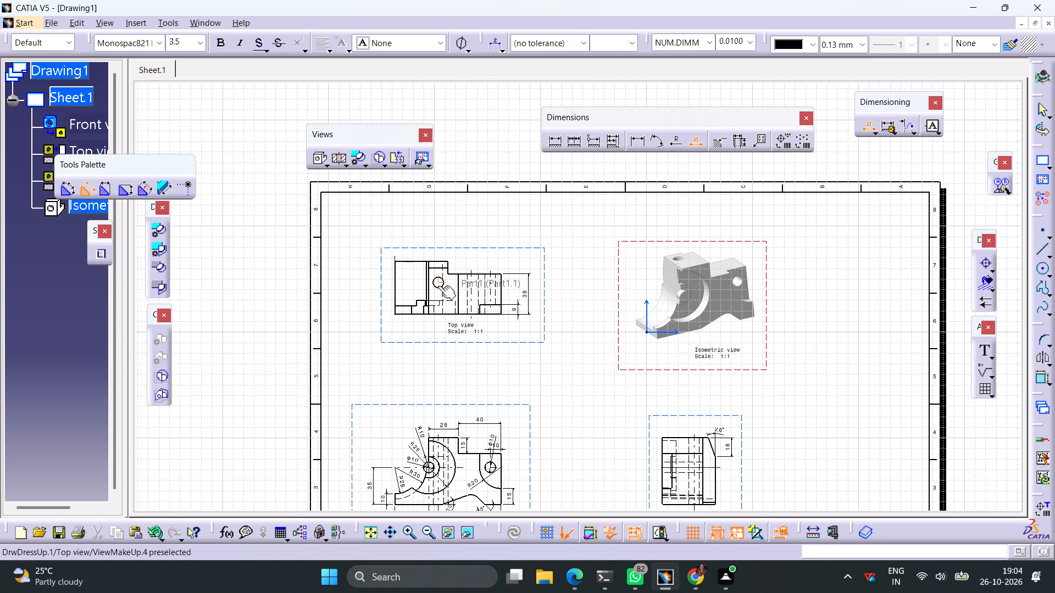
ctrl+middle_drag(439, 307, 452, 245)
middle_drag(361, 303, 409, 310)
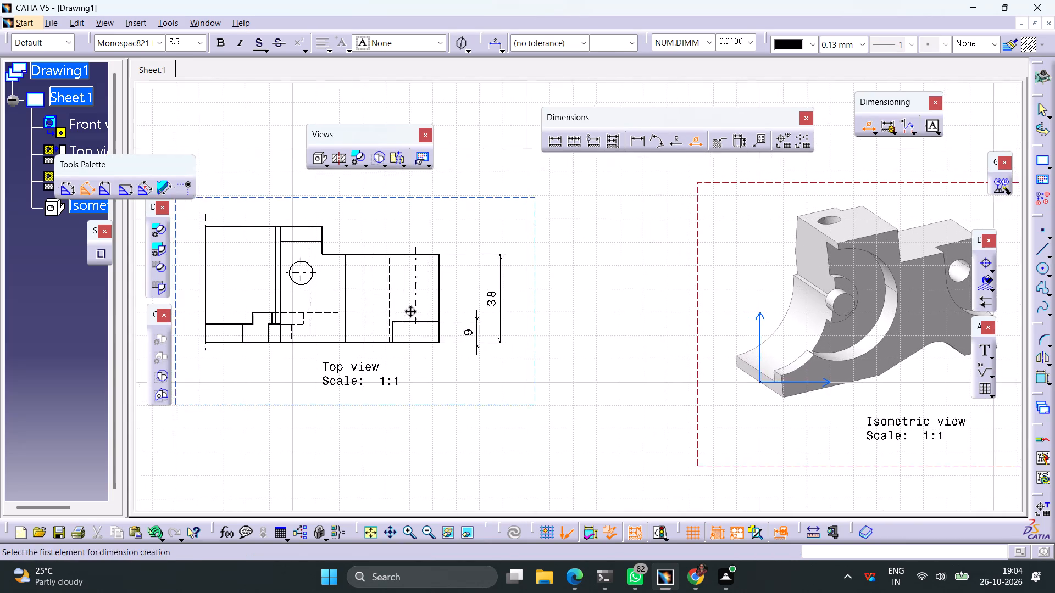
middle_drag(409, 310, 558, 307)
click(477, 277)
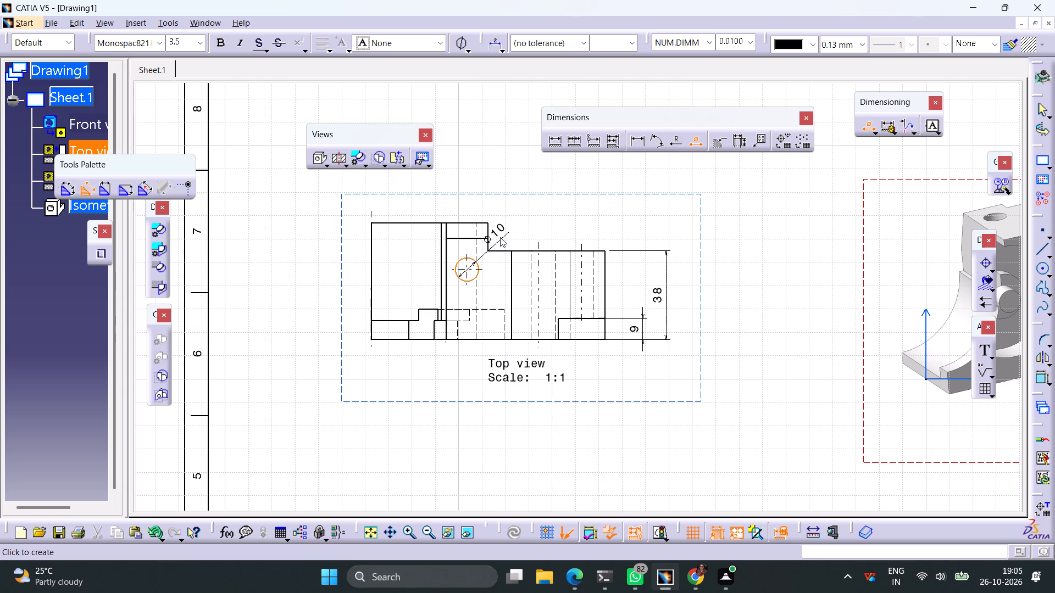
click(522, 187)
Dimension the horizontal edge just above the hole in the top view, placing the dimension above the view.
ctrl+middle_drag(541, 206, 543, 219)
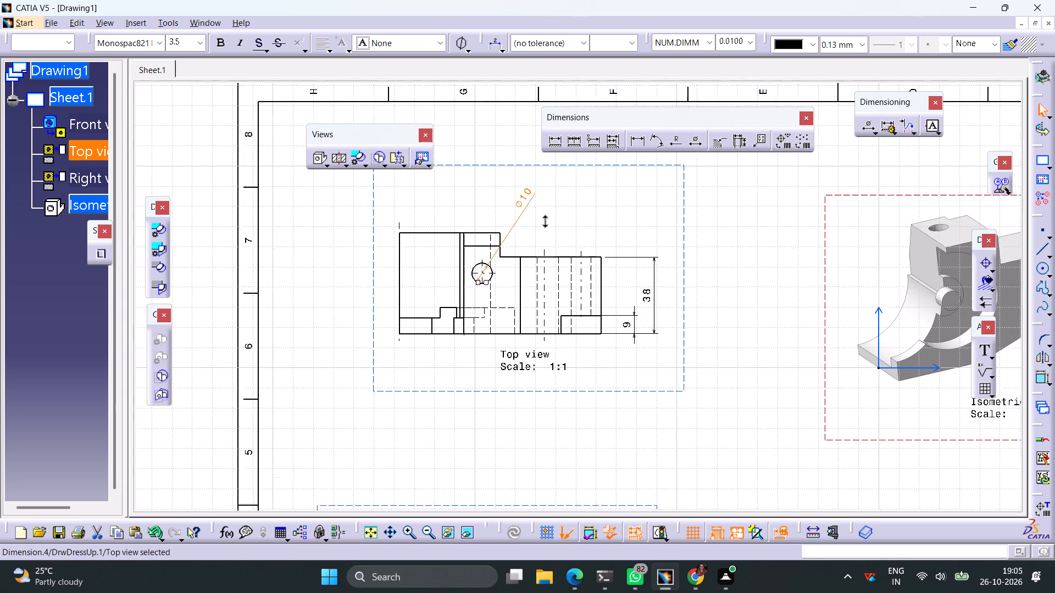
ctrl+middle_drag(543, 219, 543, 222)
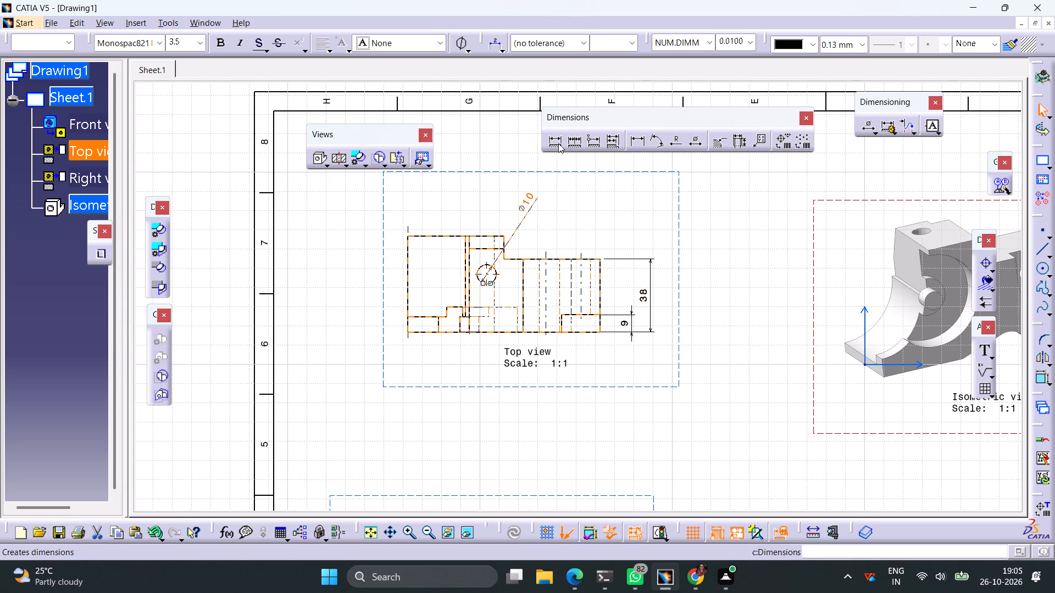
click(552, 139)
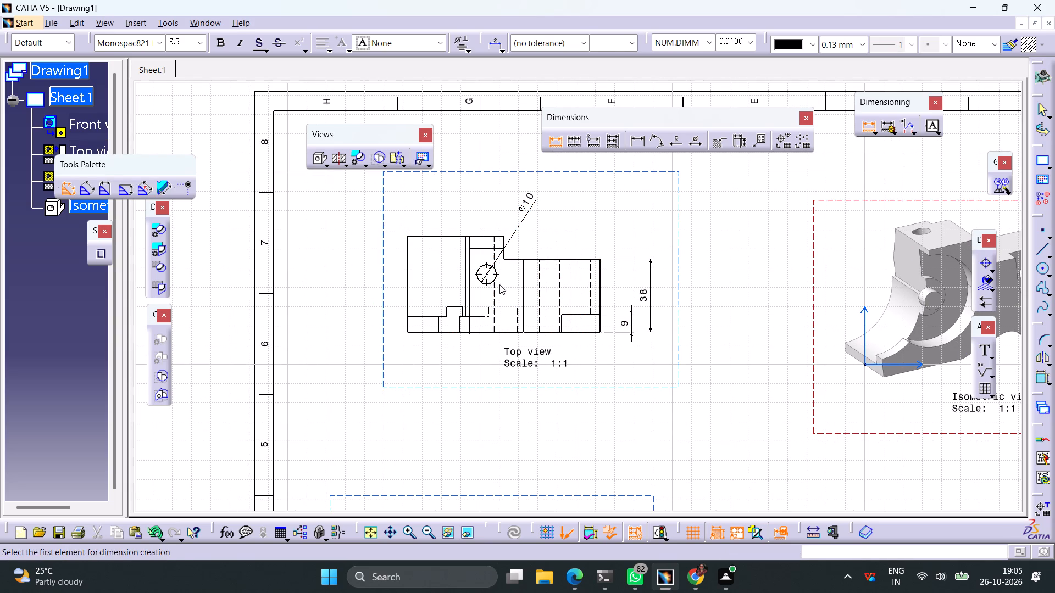
click(488, 249)
click(491, 206)
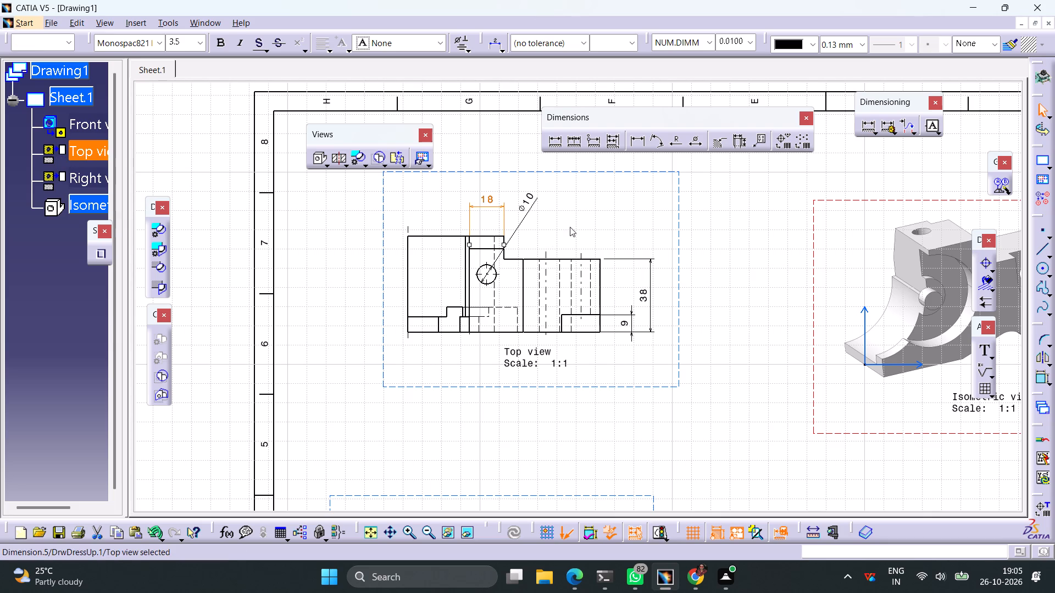
click(569, 227)
Dimension the vertical distance from the top view's bottom edge to the hole centre, placing it to the left of the view.
click(556, 143)
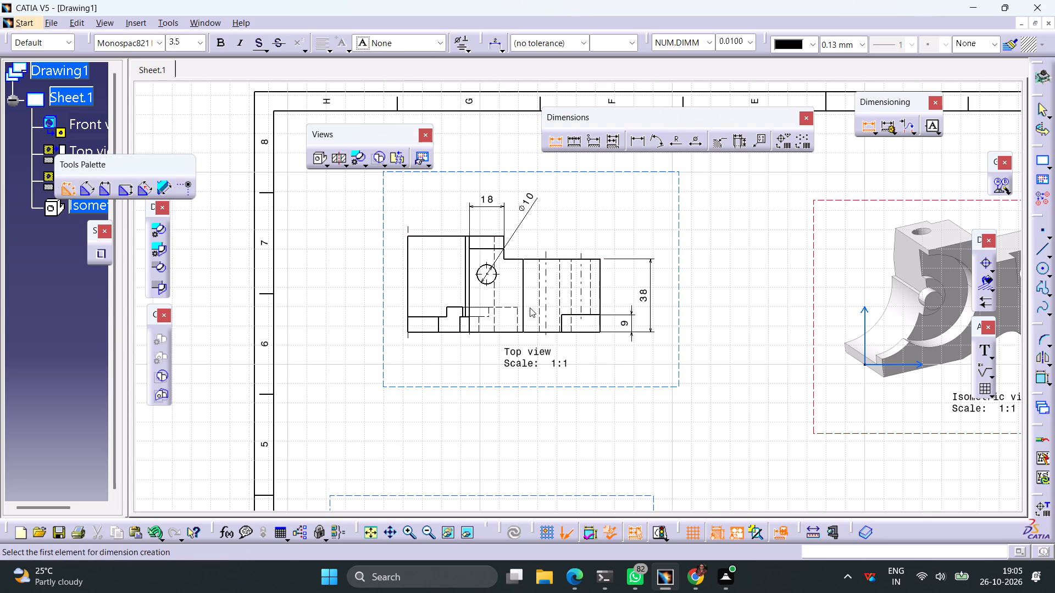
click(507, 334)
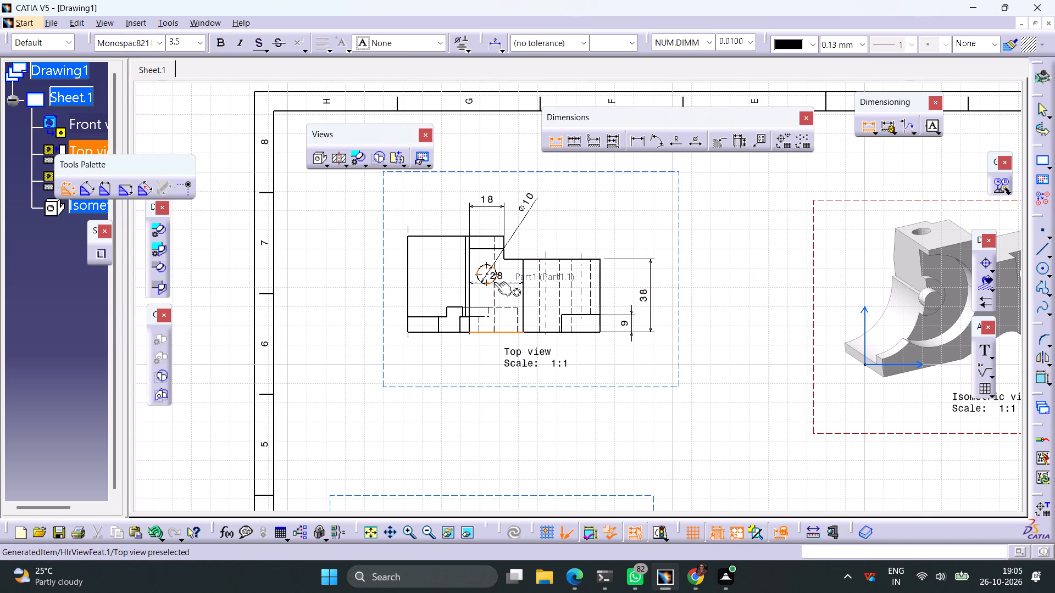
click(490, 275)
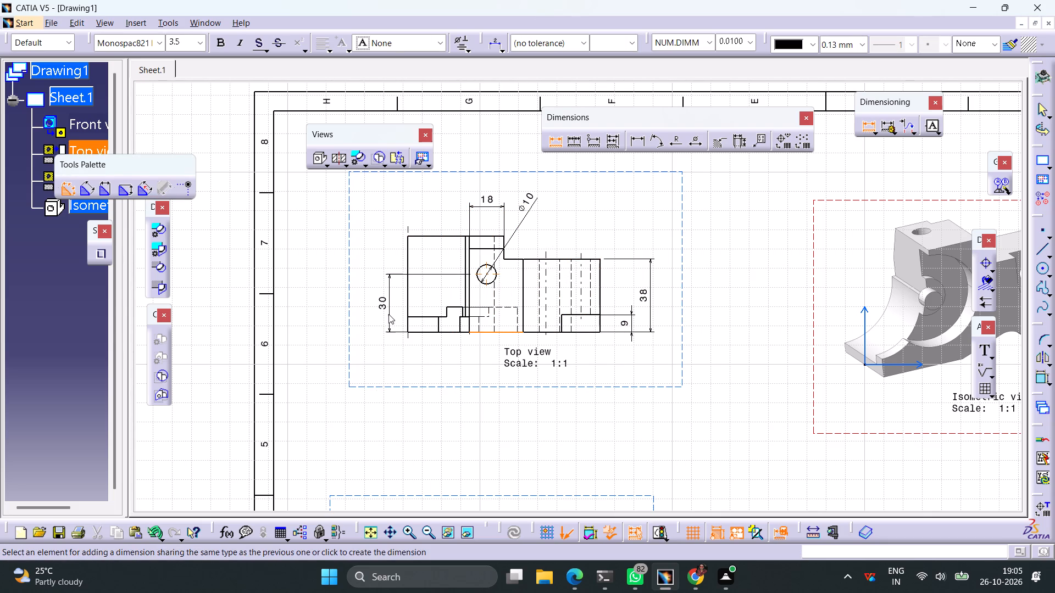
click(388, 314)
click(435, 355)
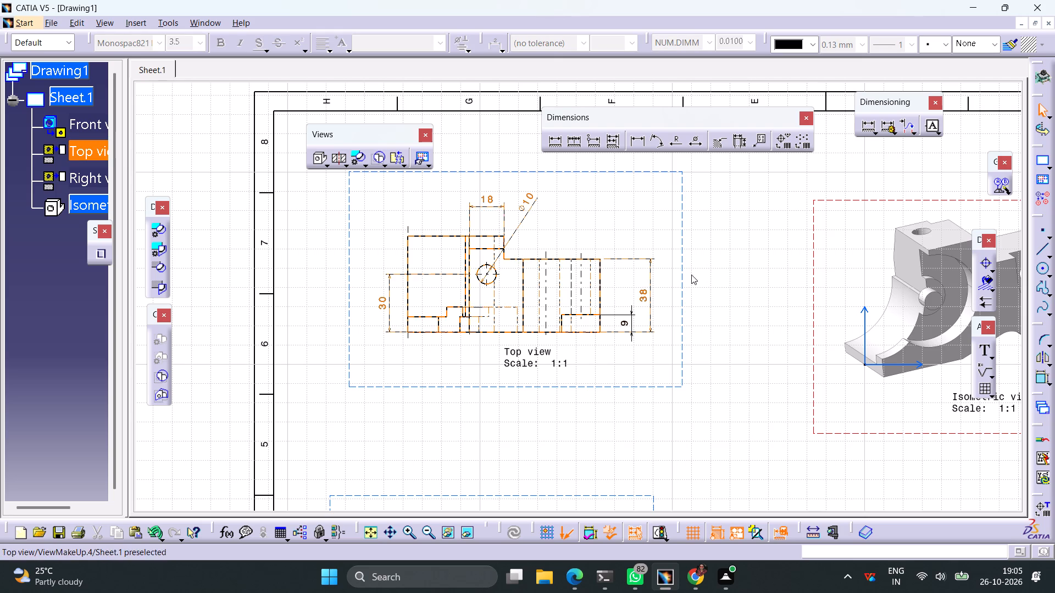
Save the drawing as Drawing1 of type CATDrawing in the internship folder.
ctrl+middle_drag(699, 258, 701, 331)
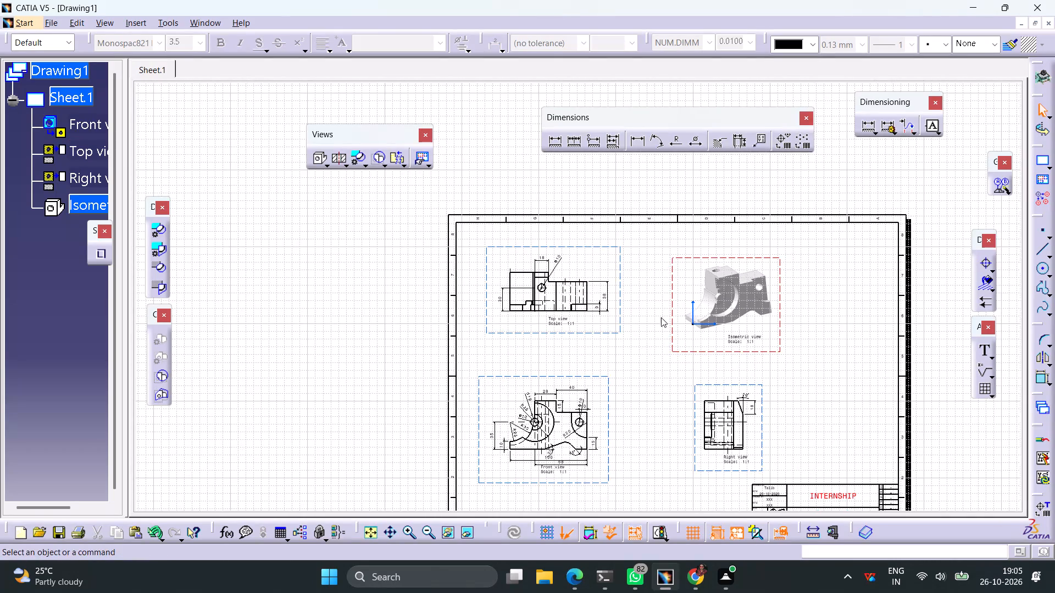
ctrl+scroll(661, 317, up, 1)
ctrl+middle_drag(661, 317, 661, 330)
middle_drag(645, 343, 586, 300)
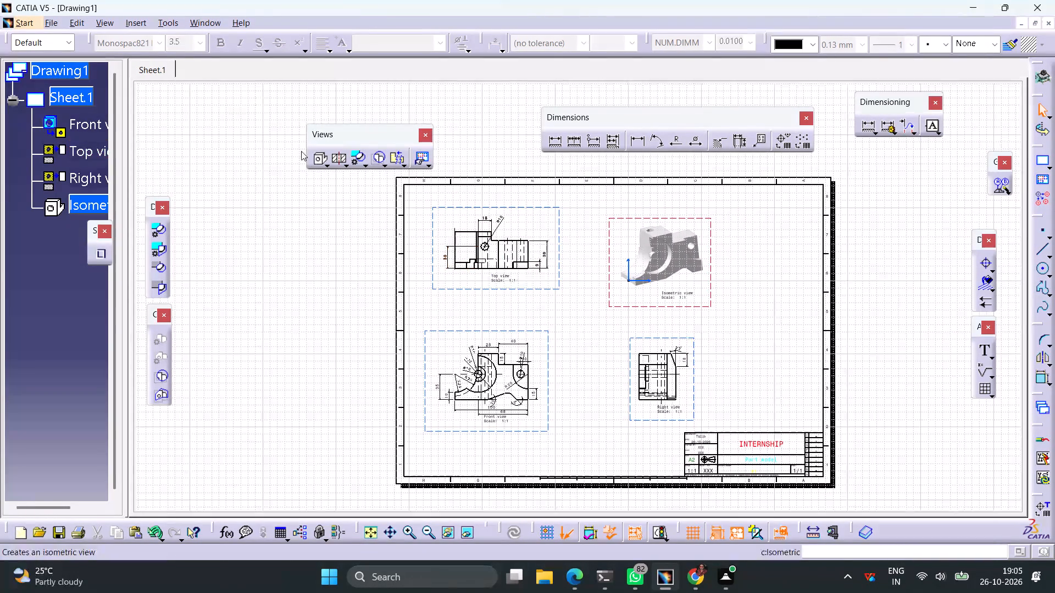
click(49, 25)
click(103, 146)
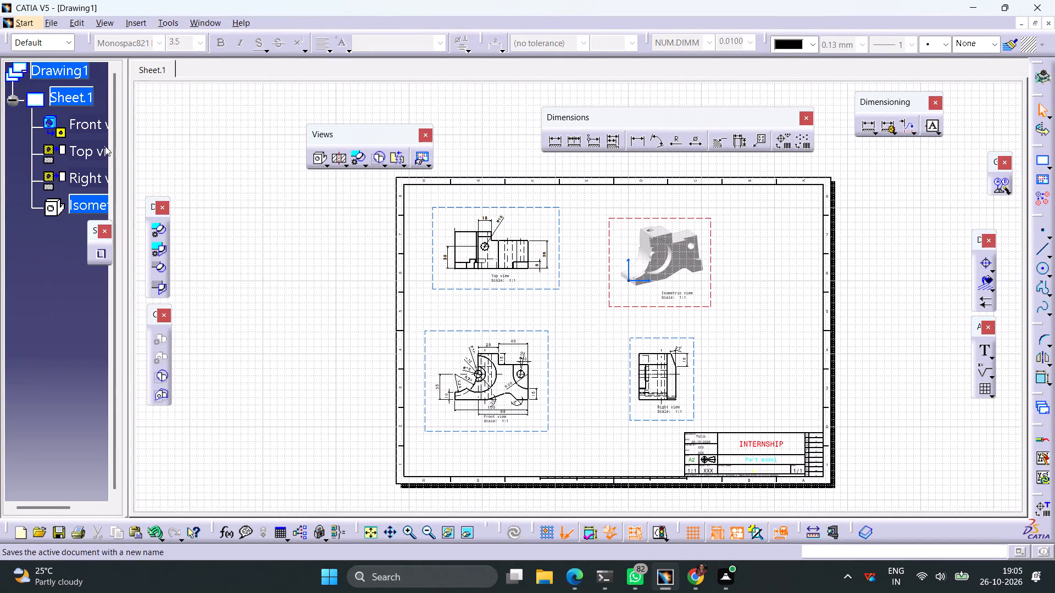
click(724, 400)
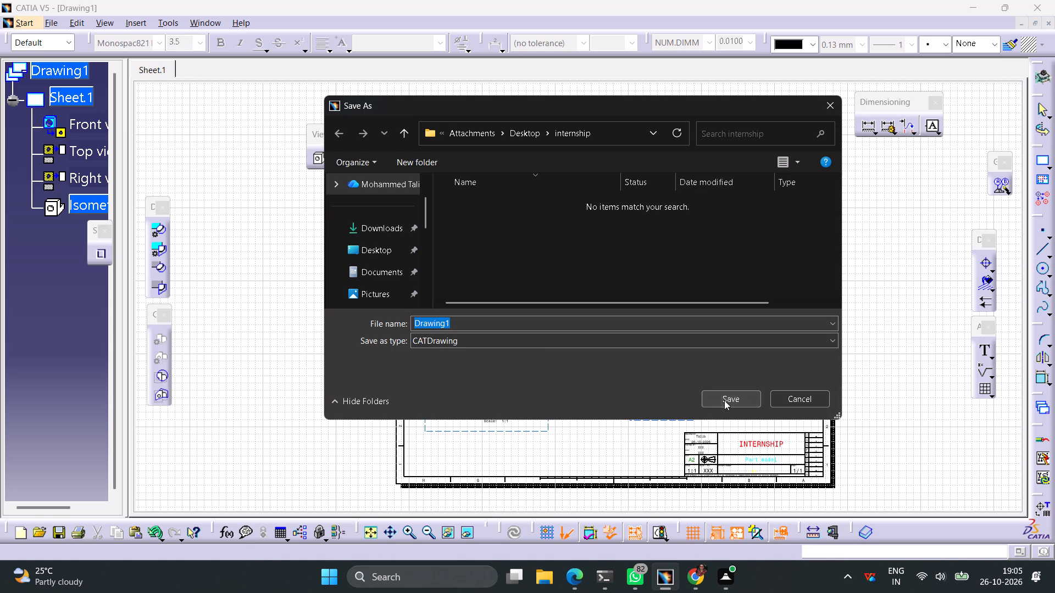
click(600, 301)
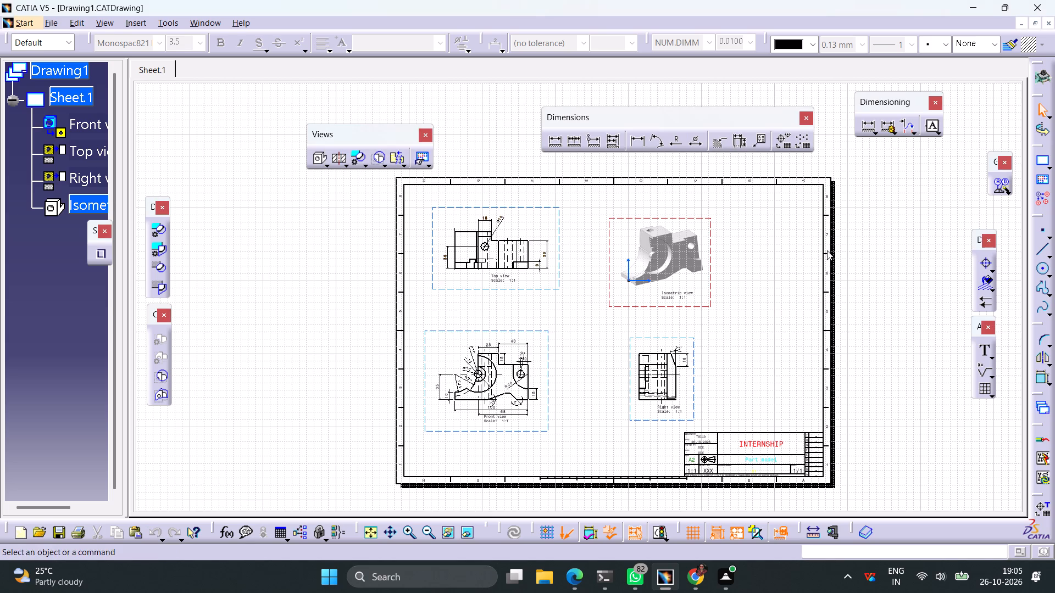
Close the drawing document and the product document.
click(1047, 23)
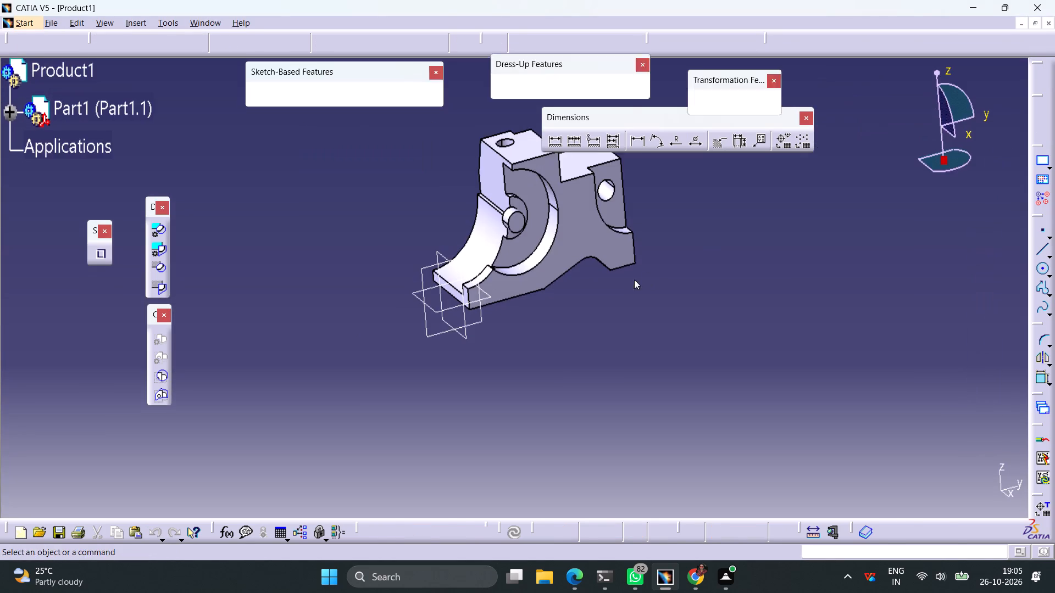
click(571, 321)
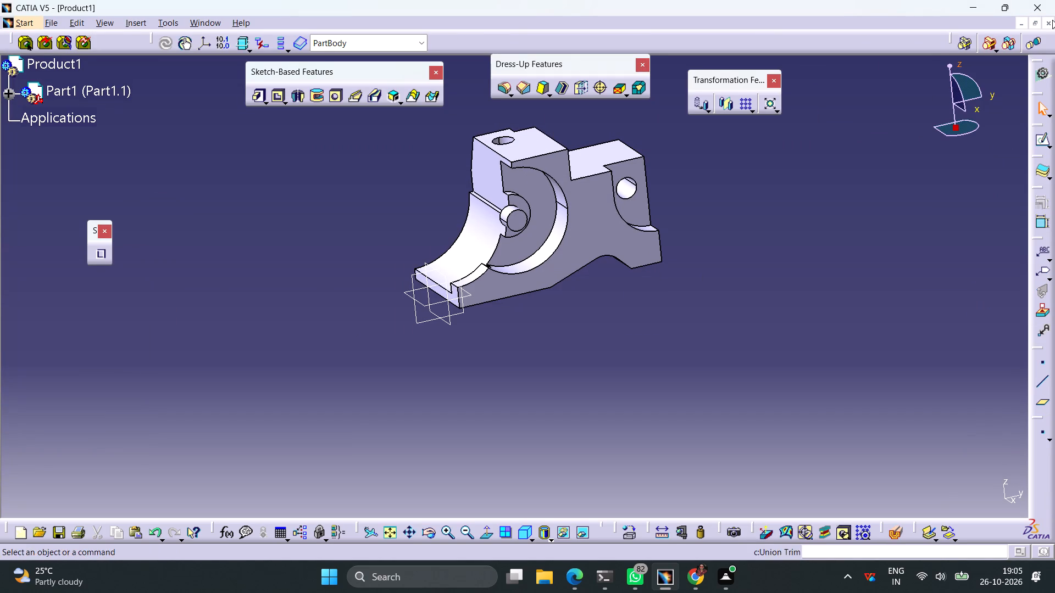
click(1046, 24)
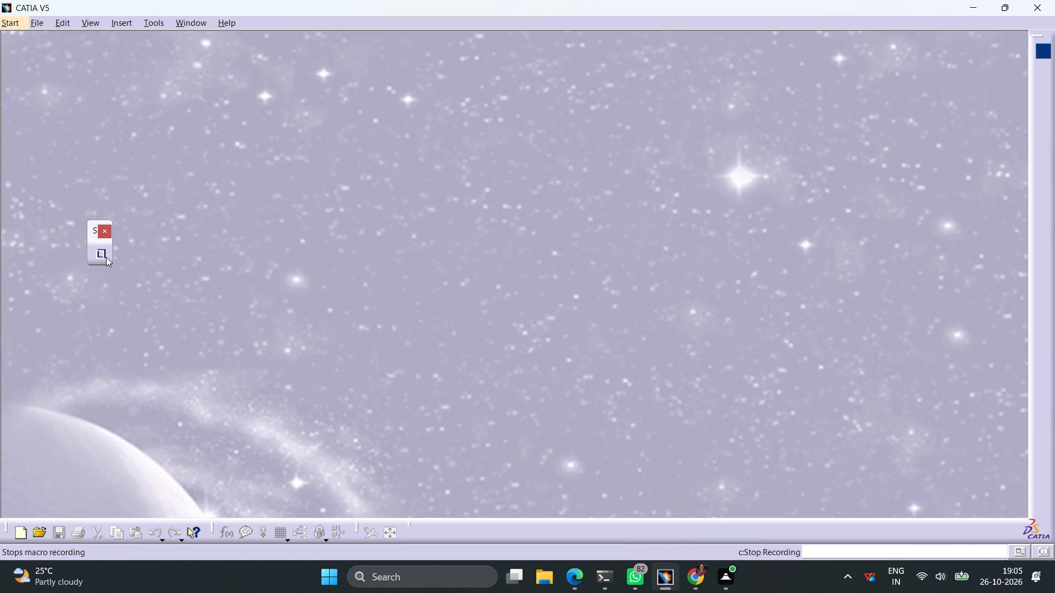
Stop the macro recording.
click(104, 258)
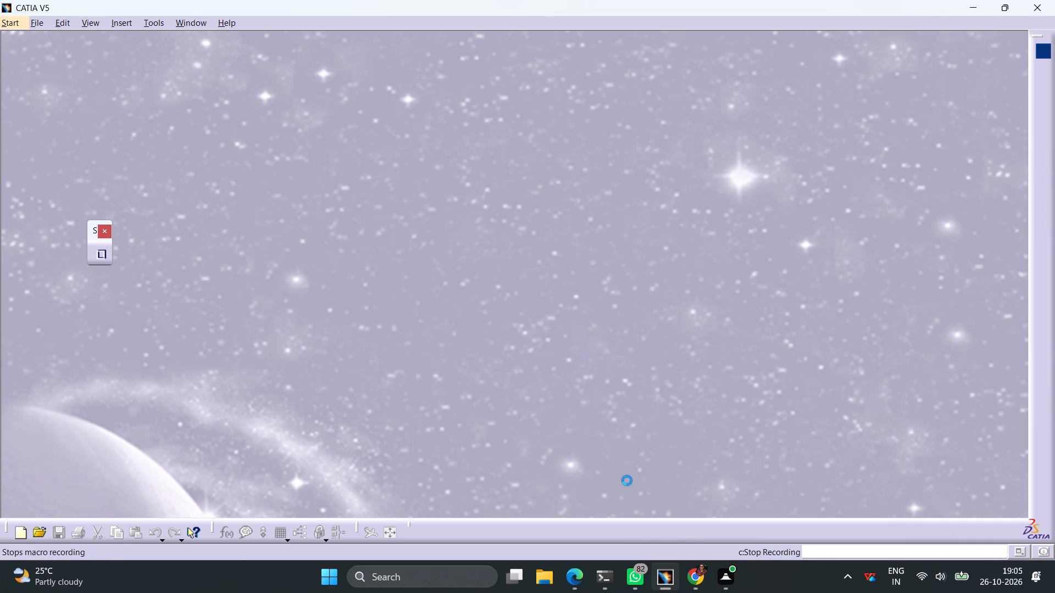